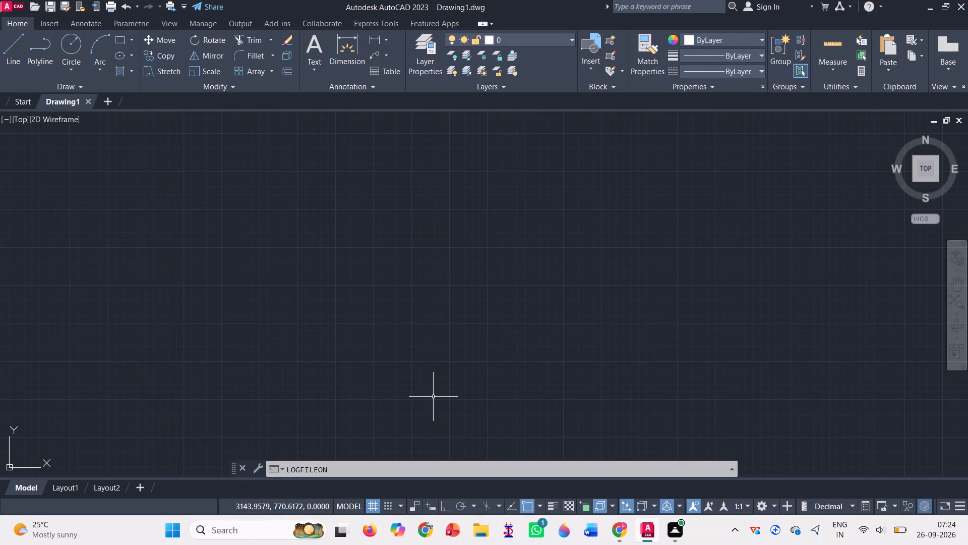
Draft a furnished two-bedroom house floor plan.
Turn on command log file recording with LOGFILEON.
key(Return)
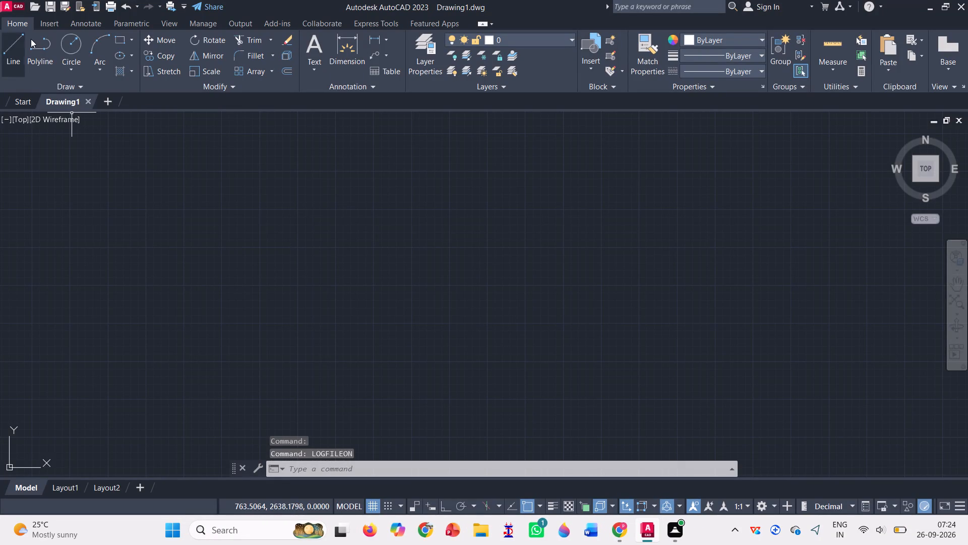
With Ortho on, draw a 3600 horizontal line to the right and a 4150 vertical line upward from its end.
click(11, 49)
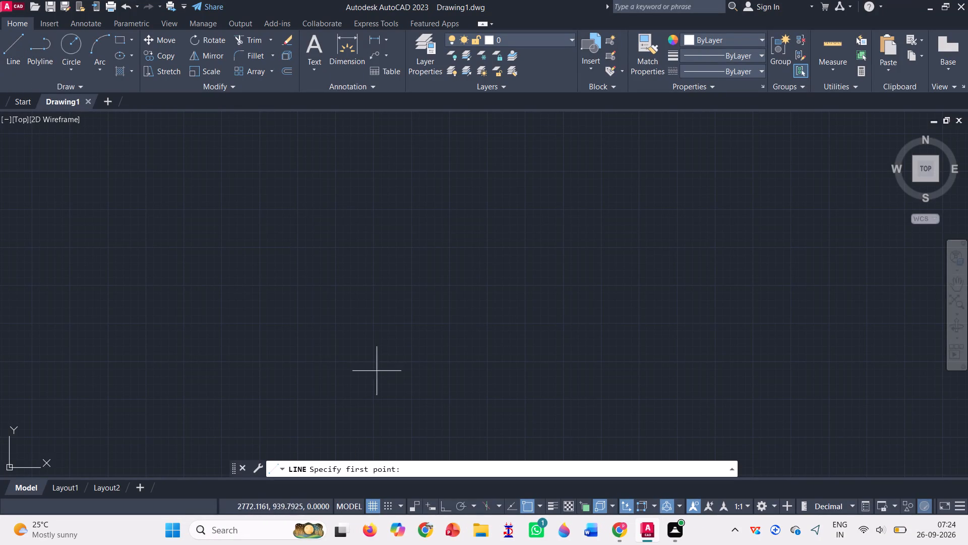
double_click(448, 504)
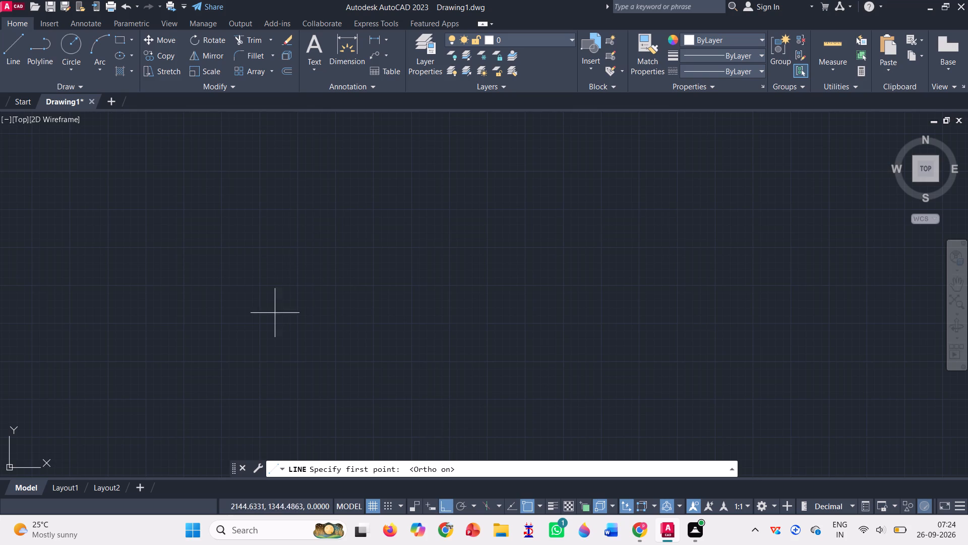
click(255, 369)
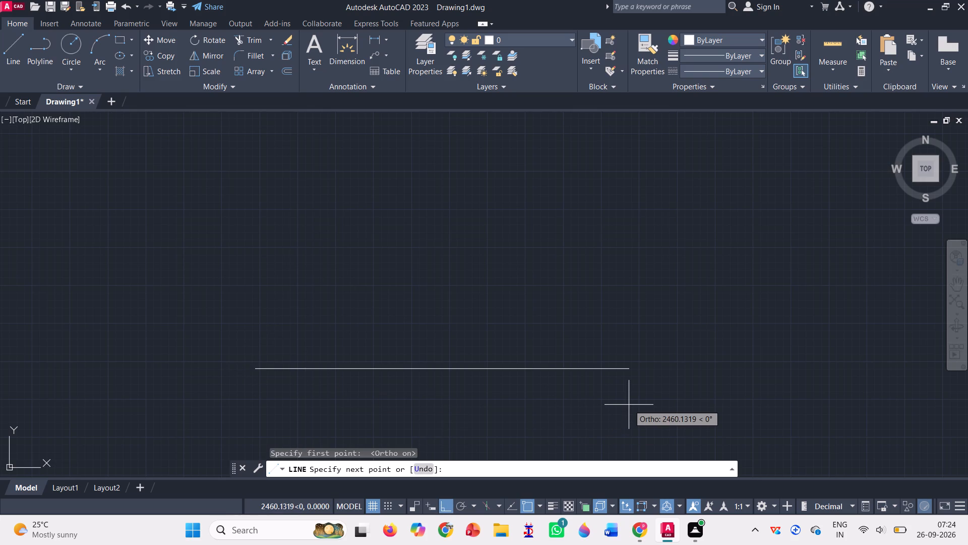
text(3600)
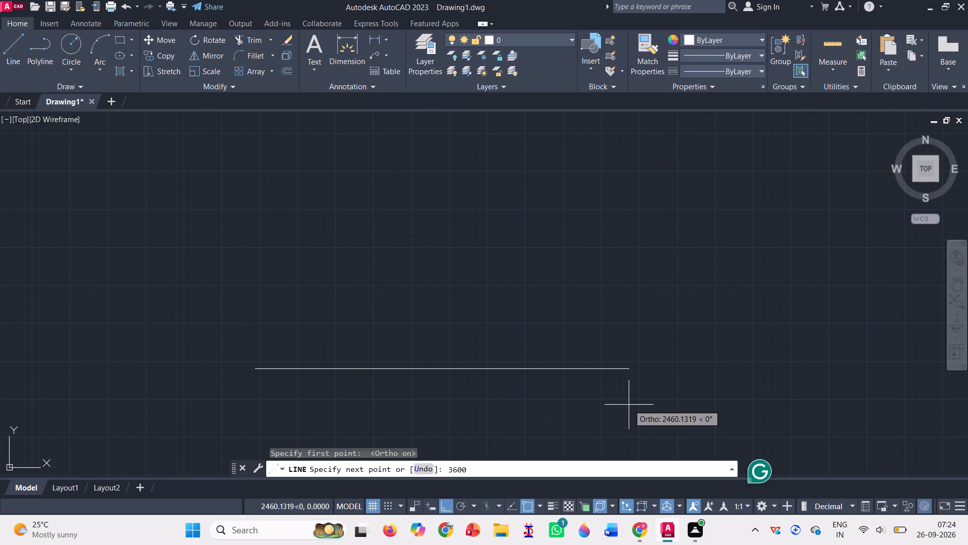
key(Return)
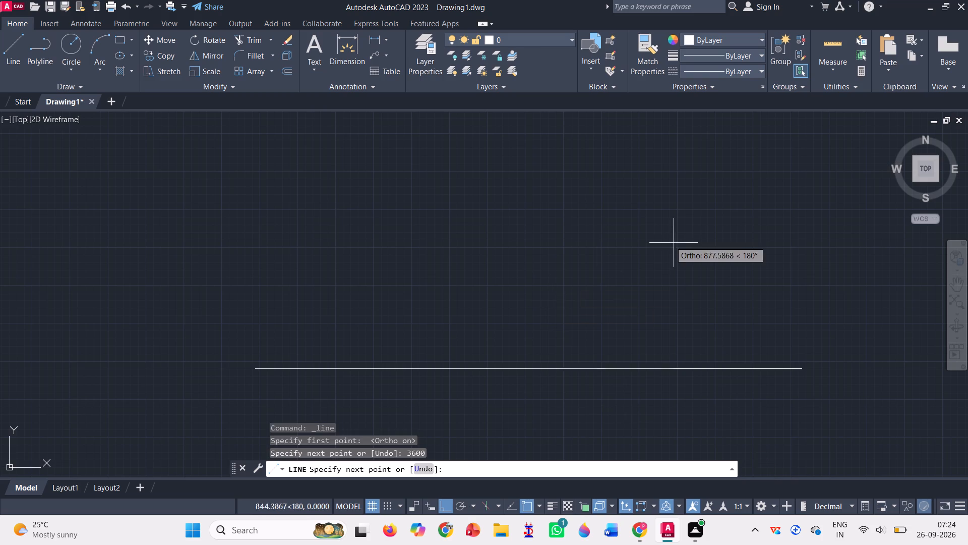
scroll(464, 329, down, 2)
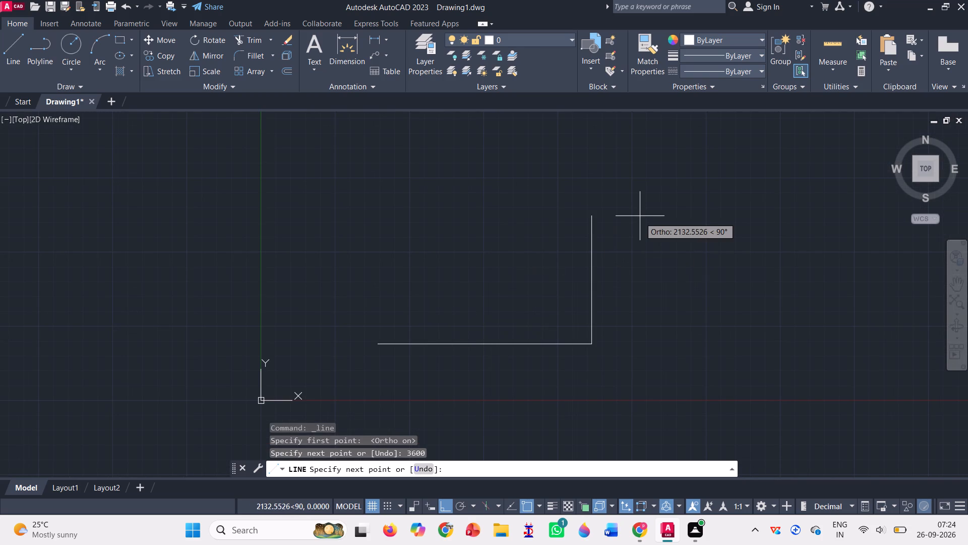
text(415)
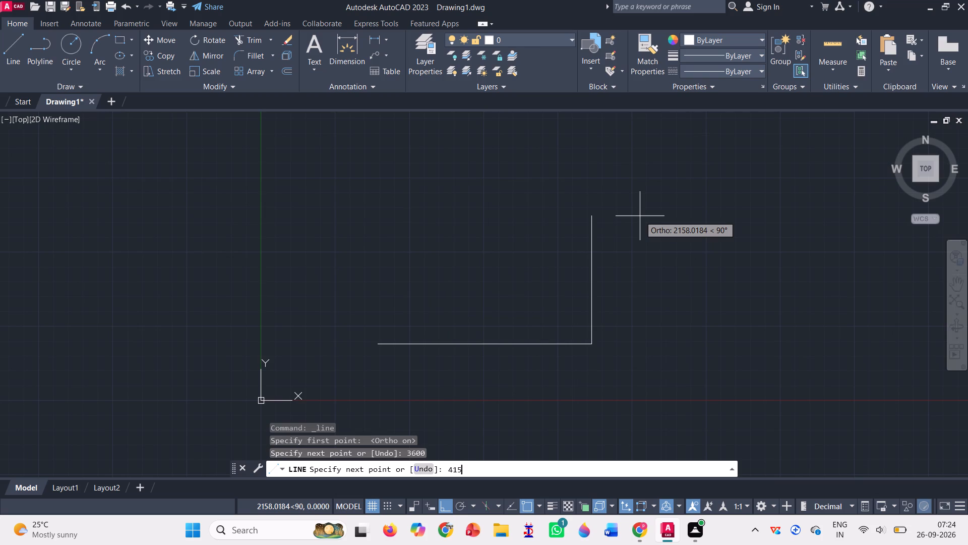
key(0)
key(Return)
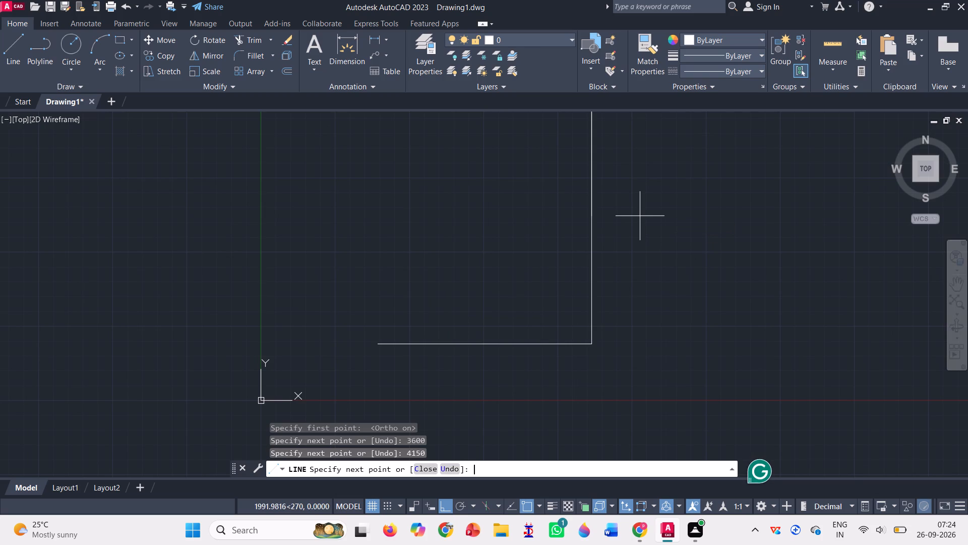
scroll(640, 216, down, 6)
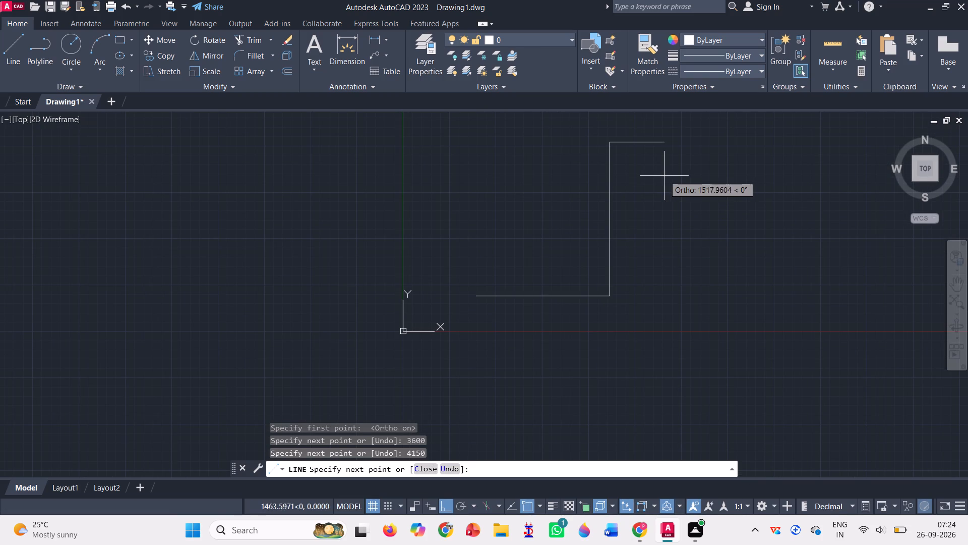
key(Escape)
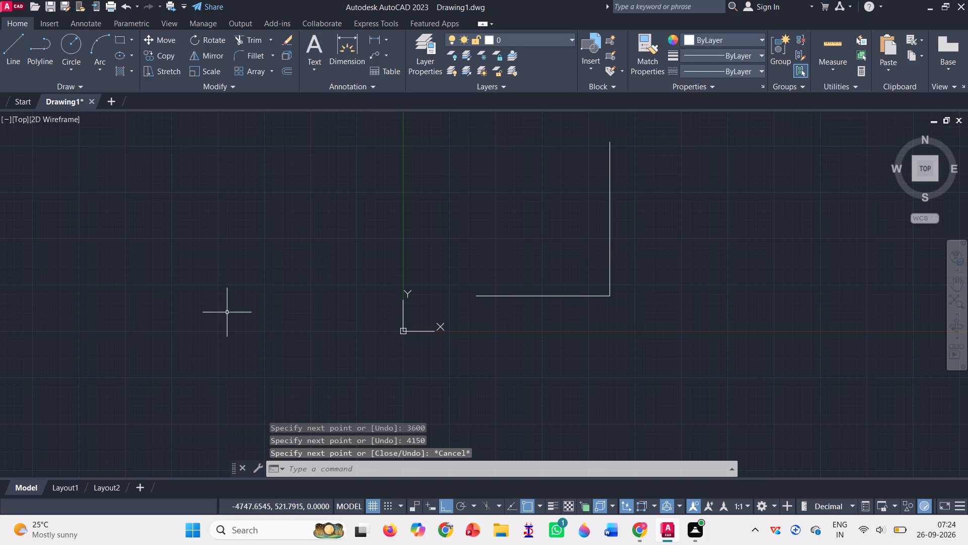
Check the drawing's length, angle and insertion unit settings.
text(un)
key(Return)
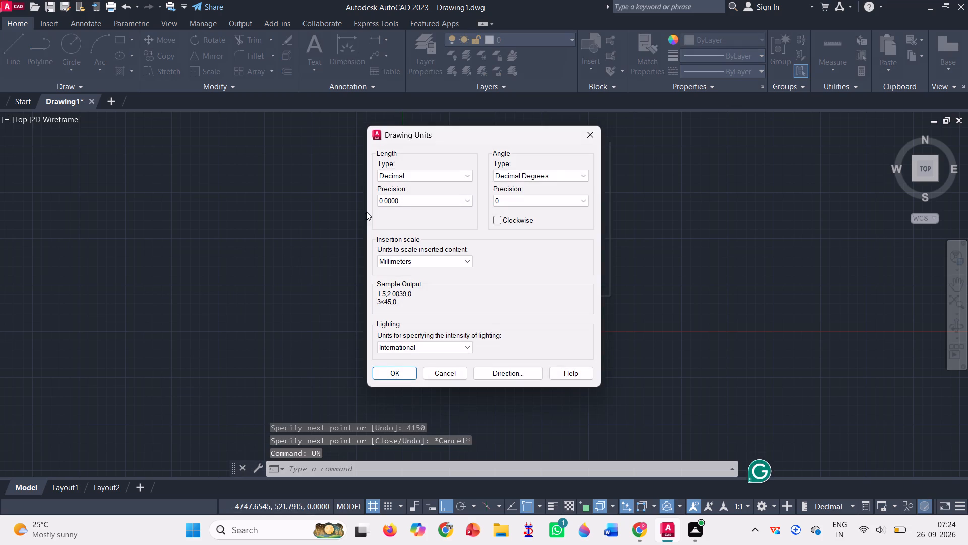
click(399, 374)
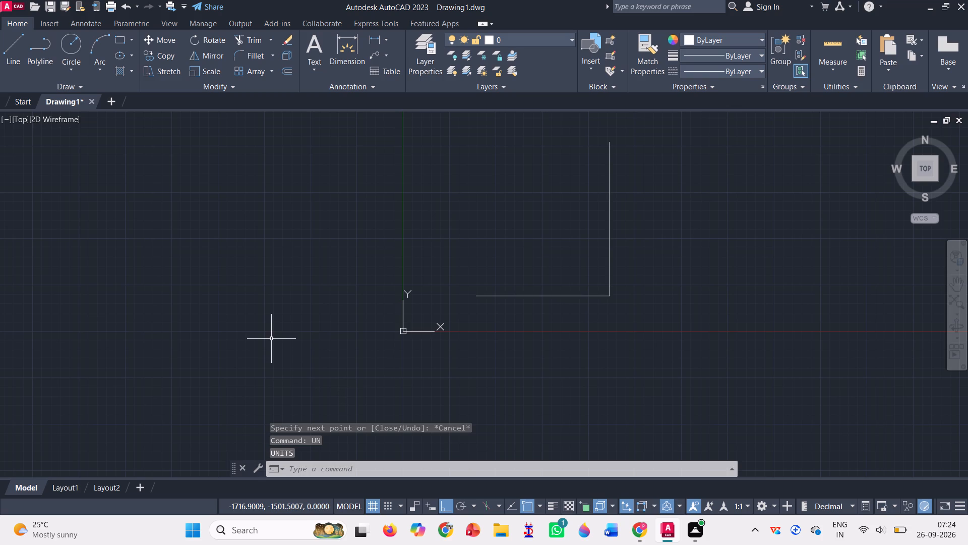
Review the Standard dimension style's primary units and make Standard the current dimension style.
text(dim)
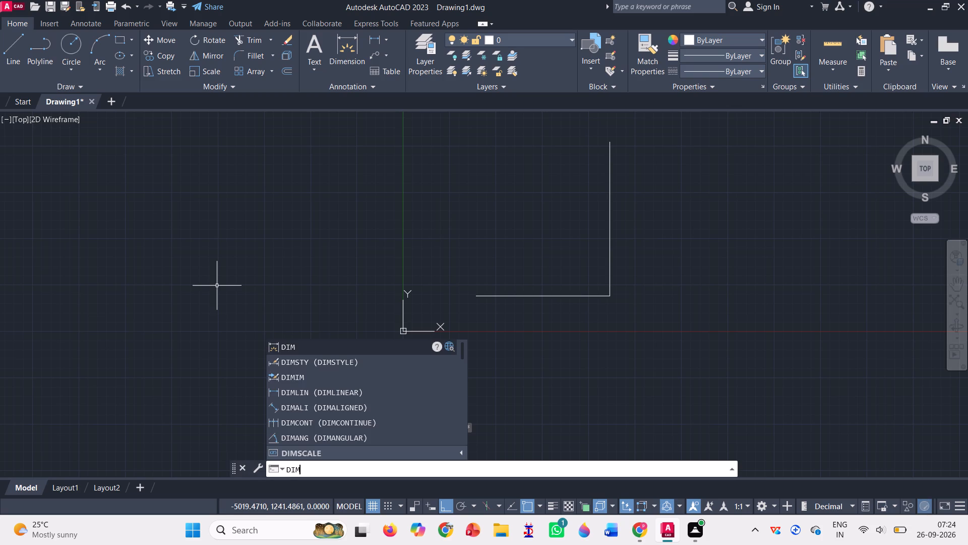
key(Down)
key(Return)
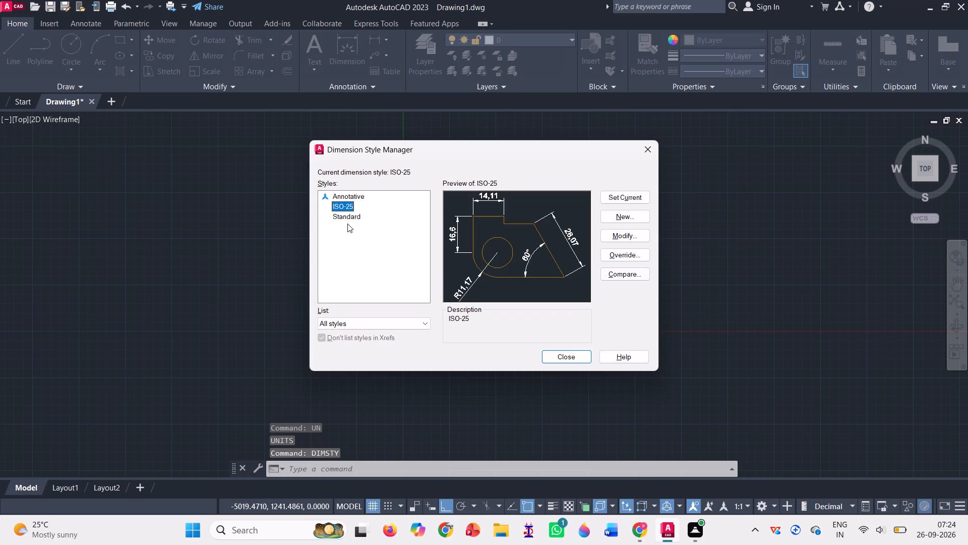
click(349, 222)
click(356, 214)
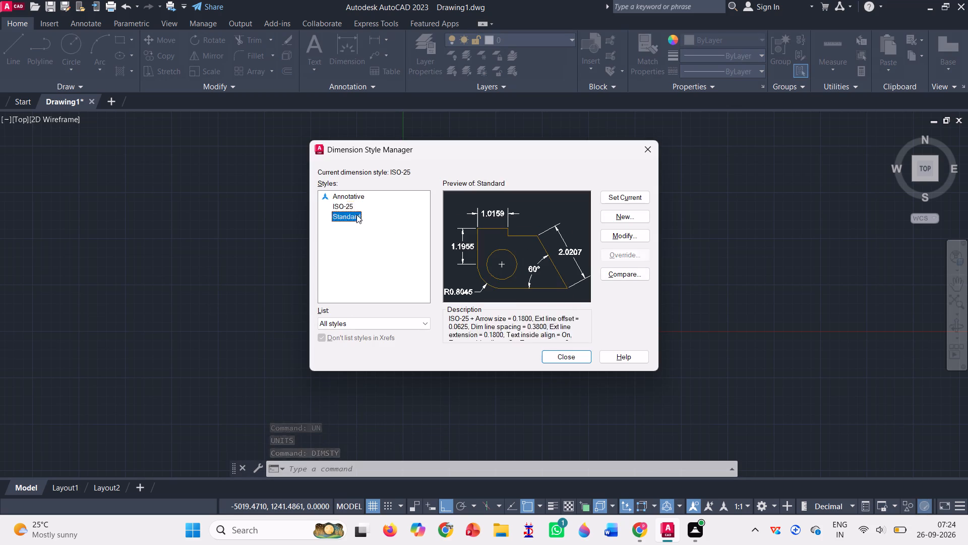
click(633, 241)
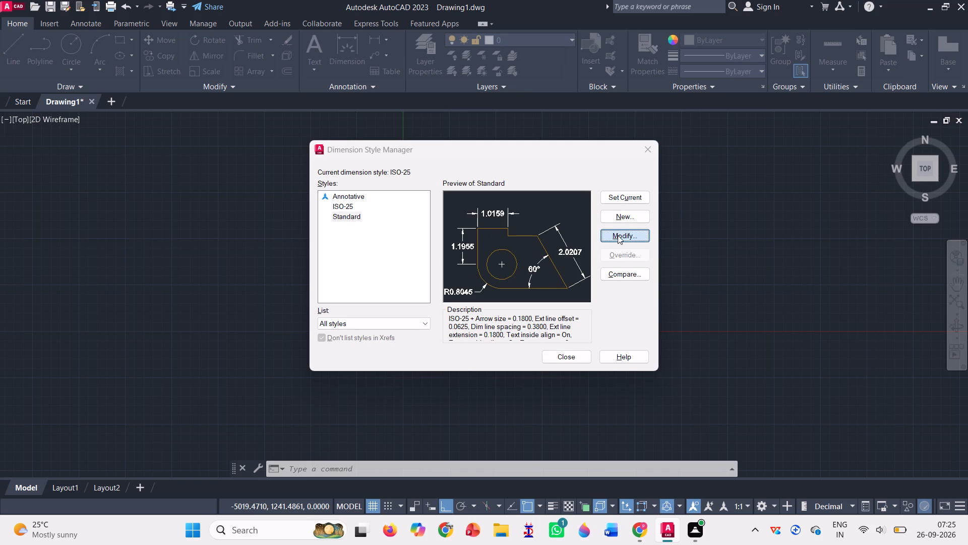
click(620, 234)
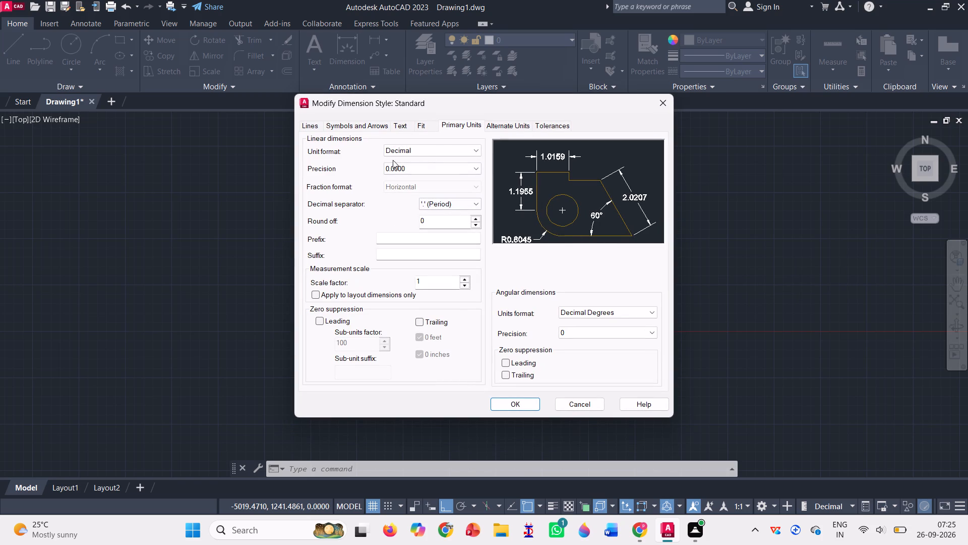
click(521, 407)
click(631, 196)
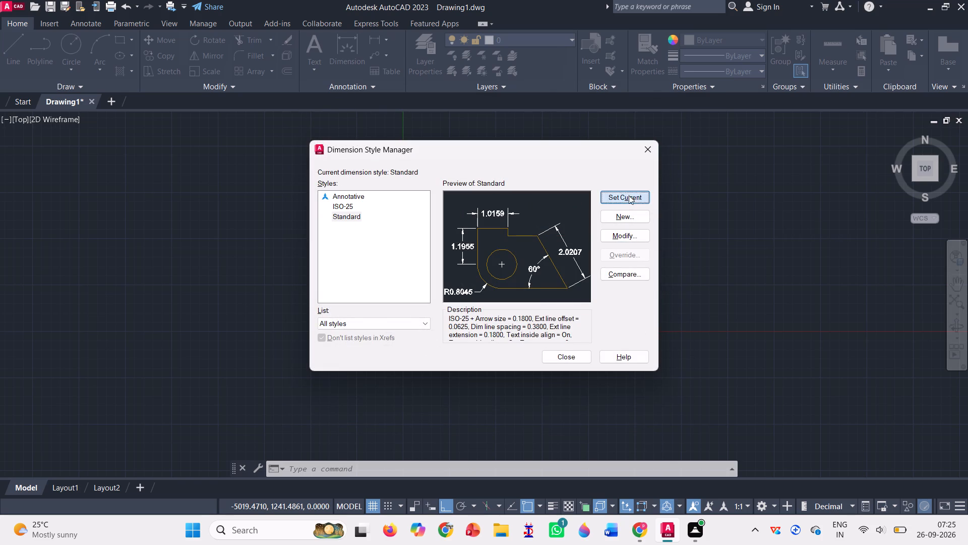
click(574, 357)
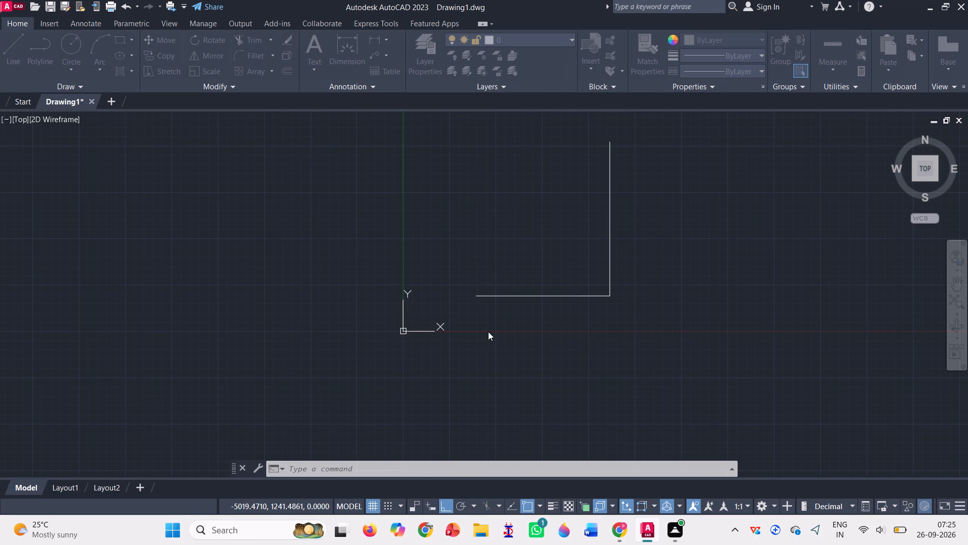
Close the rectangle with a 3600 line leftward from the vertical line's upper end and a line down to the base line's start.
scroll(543, 236, down, 1)
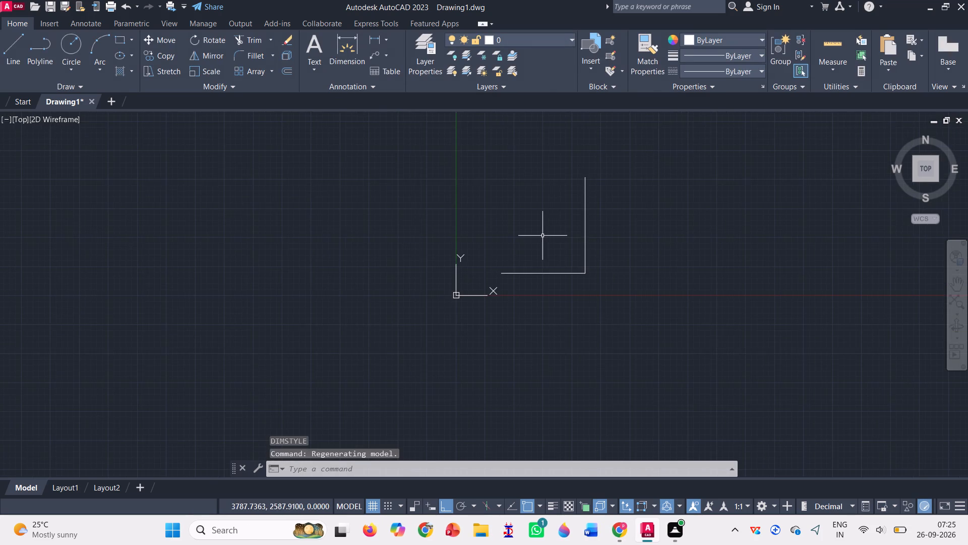
scroll(542, 236, down, 2)
scroll(466, 214, down, 1)
scroll(535, 204, up, 1)
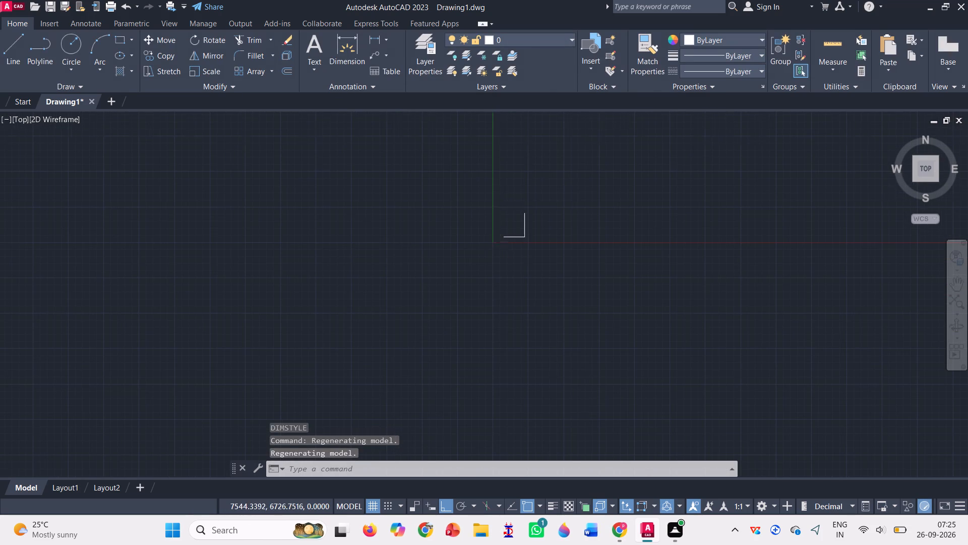
scroll(535, 204, up, 3)
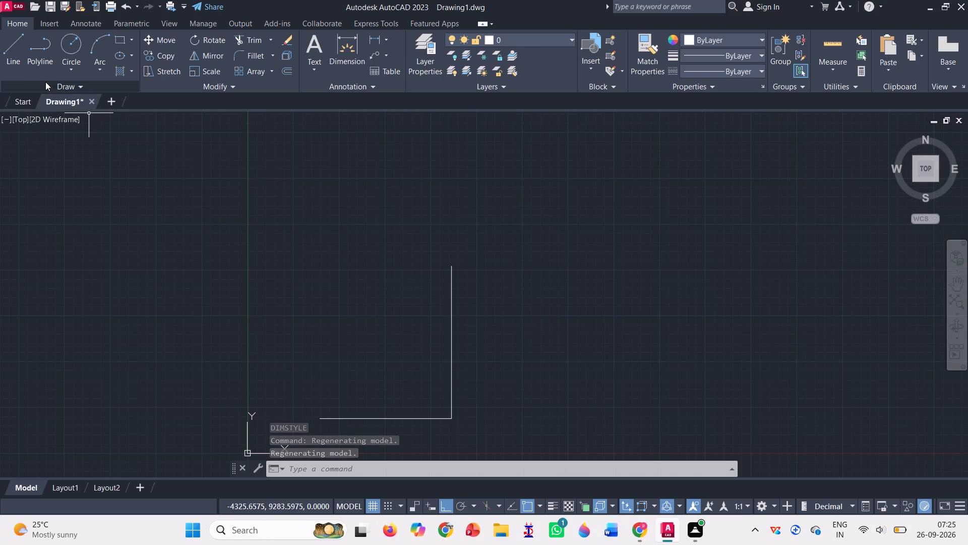
click(21, 58)
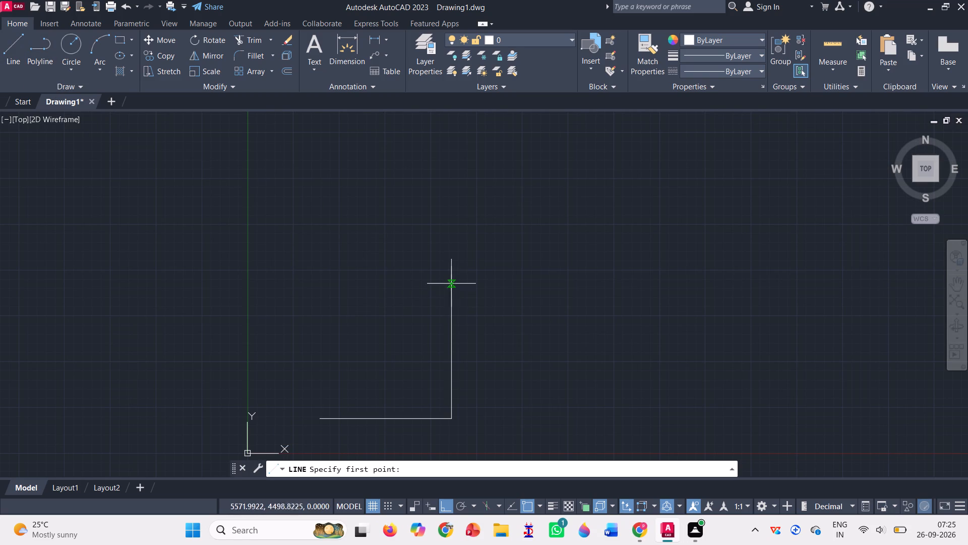
click(449, 265)
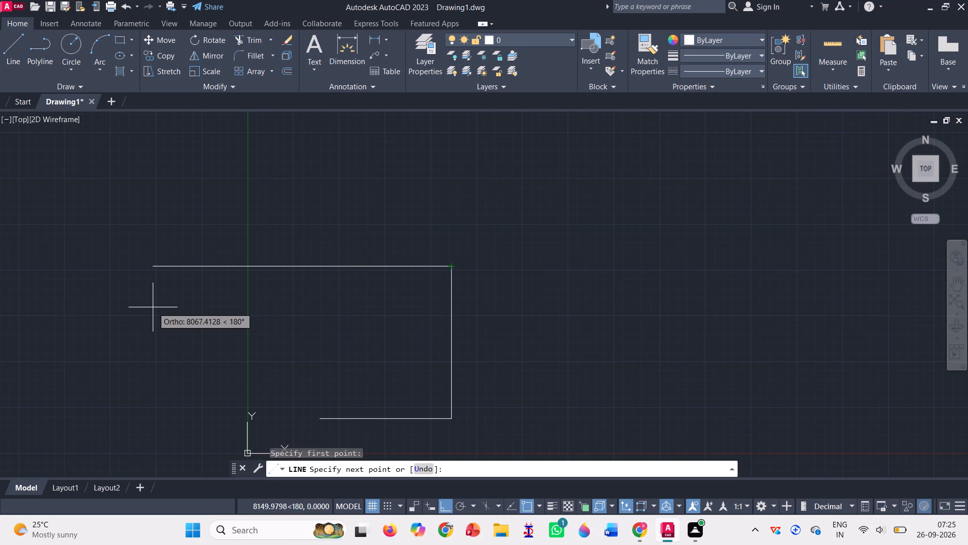
text(3600)
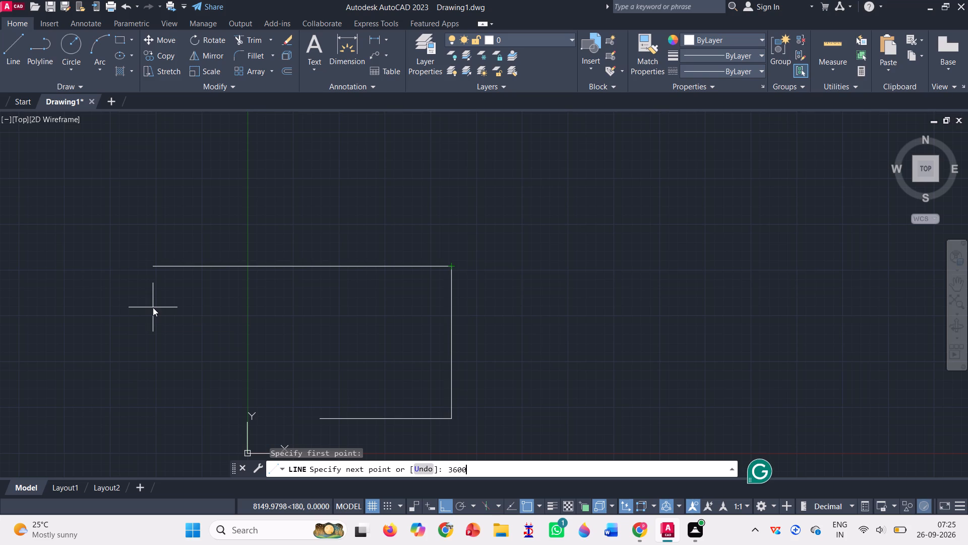
key(Return)
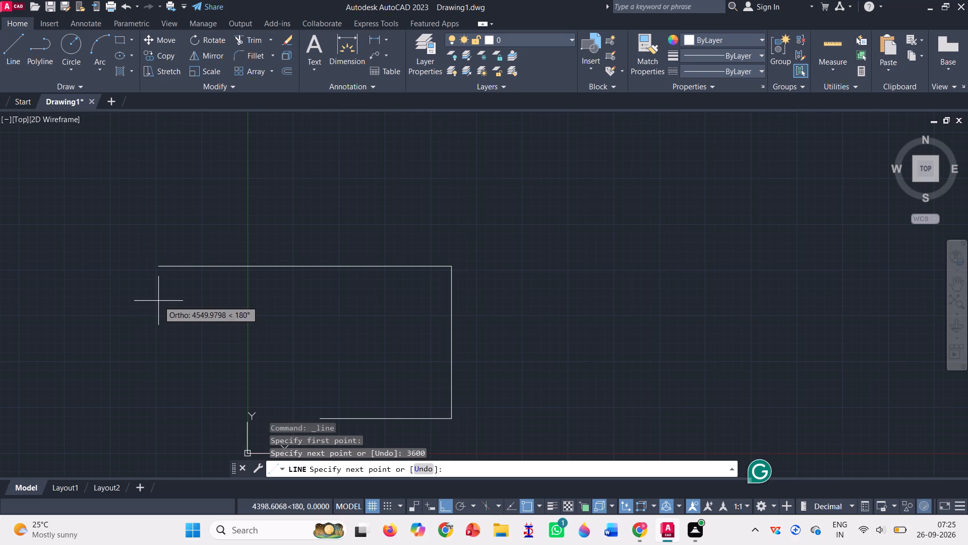
scroll(158, 301, down, 2)
scroll(214, 349, up, 4)
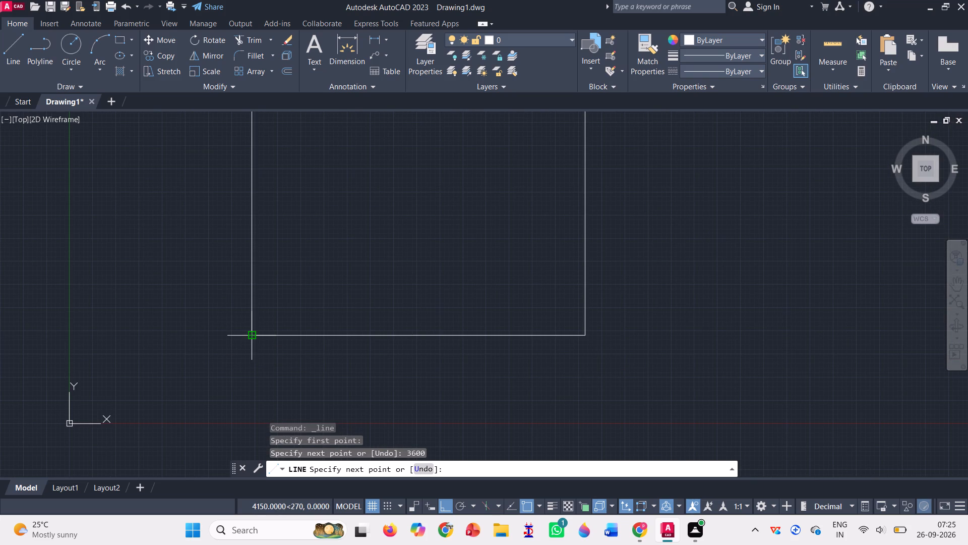
click(254, 337)
scroll(254, 337, down, 3)
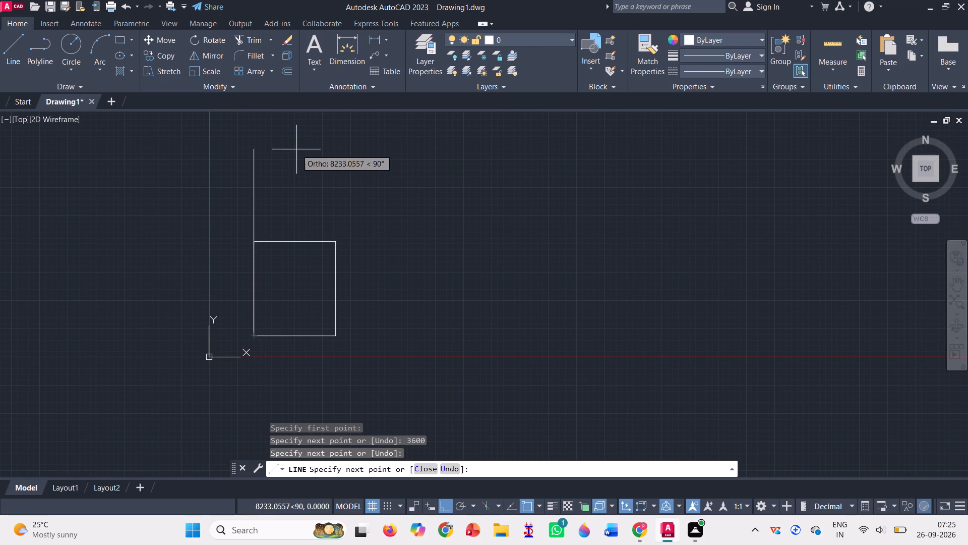
key(Return)
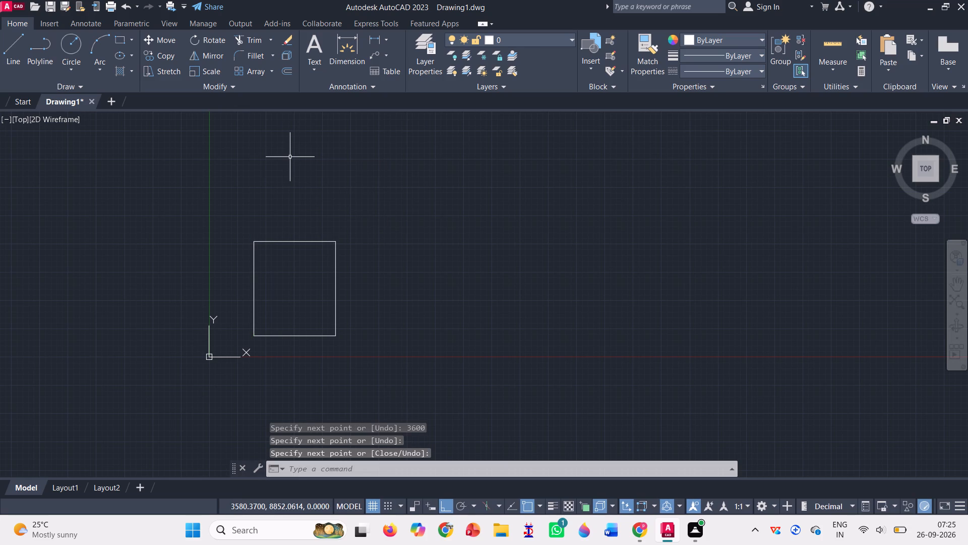
Draw the small space above the room: 1150 up from its upper-left corner, 1200 plus 1200 right, and down perpendicular to the room's top edge.
key(l)
key(Return)
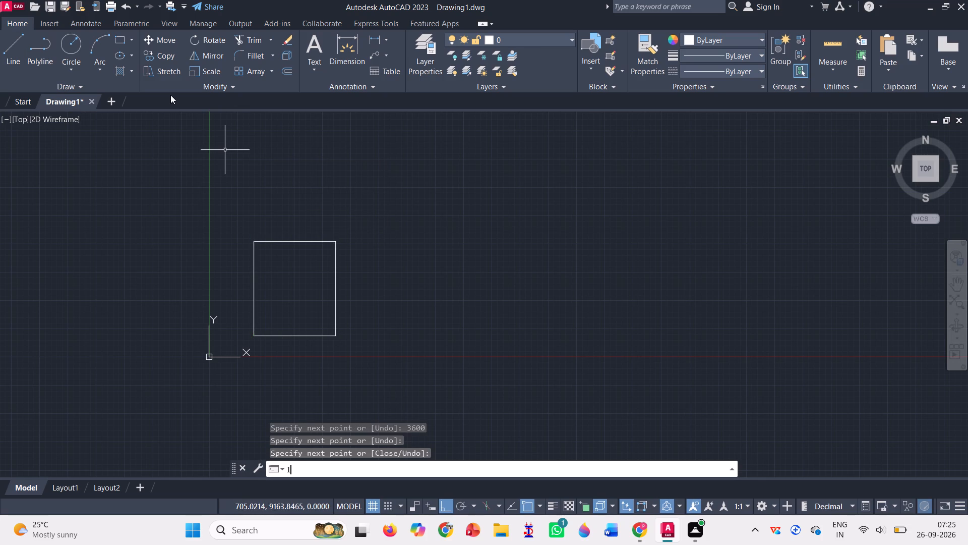
click(251, 242)
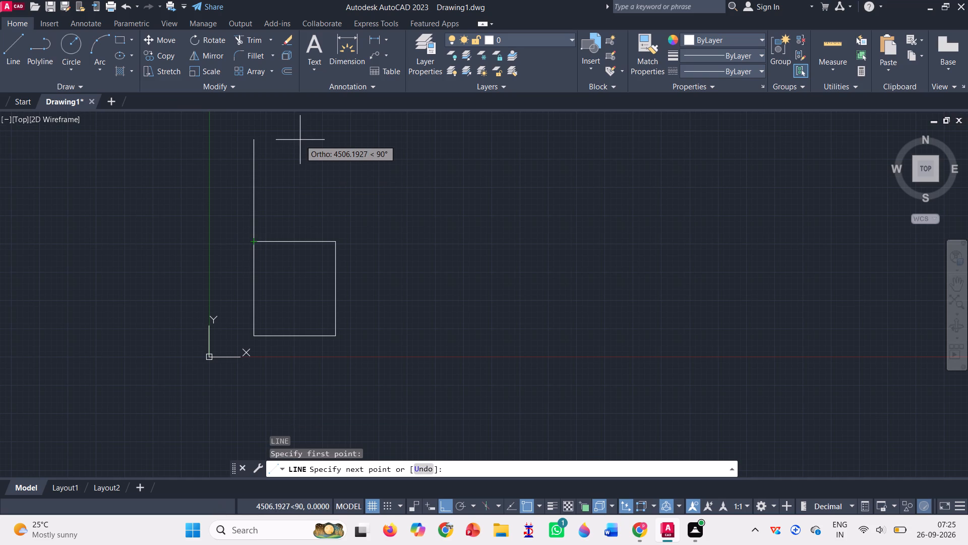
text(11)
text(50)
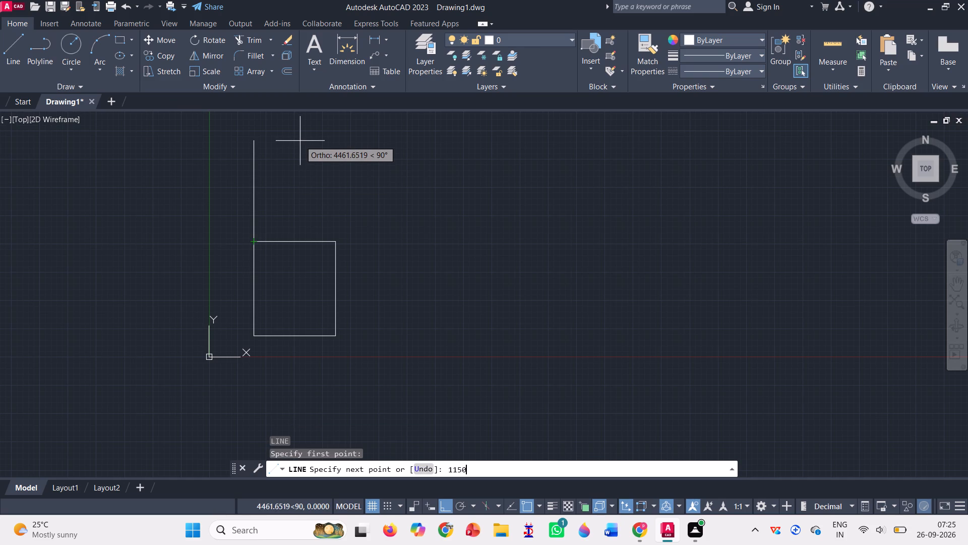
key(Return)
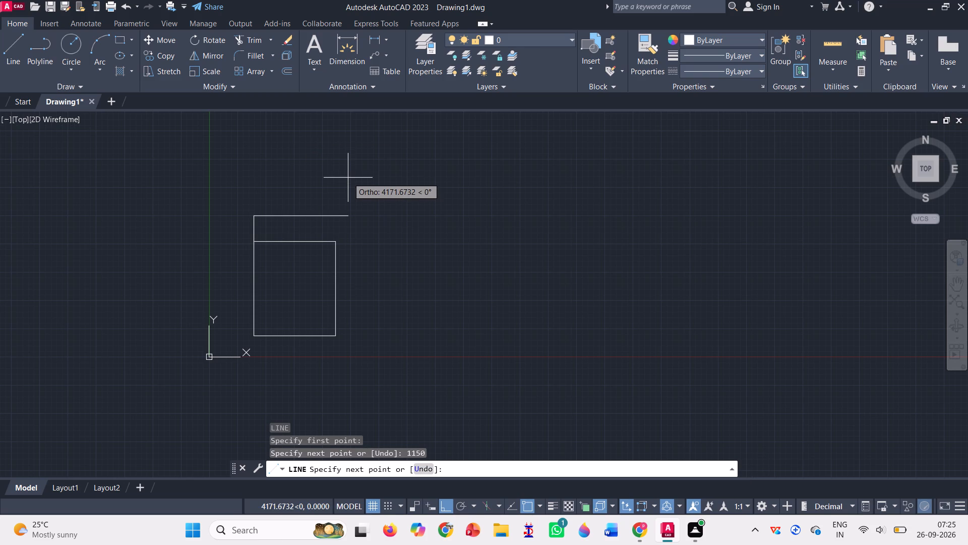
text(1200)
key(Return)
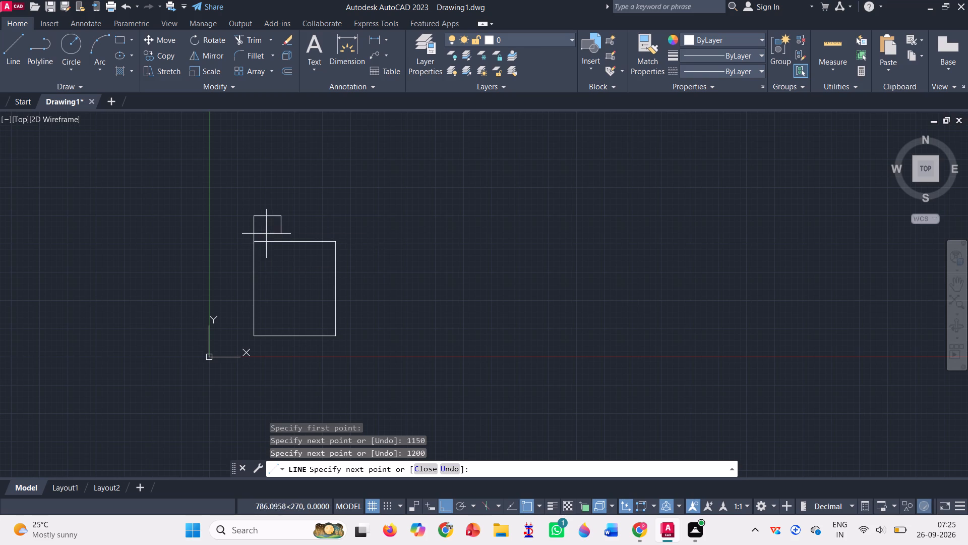
scroll(273, 225, up, 2)
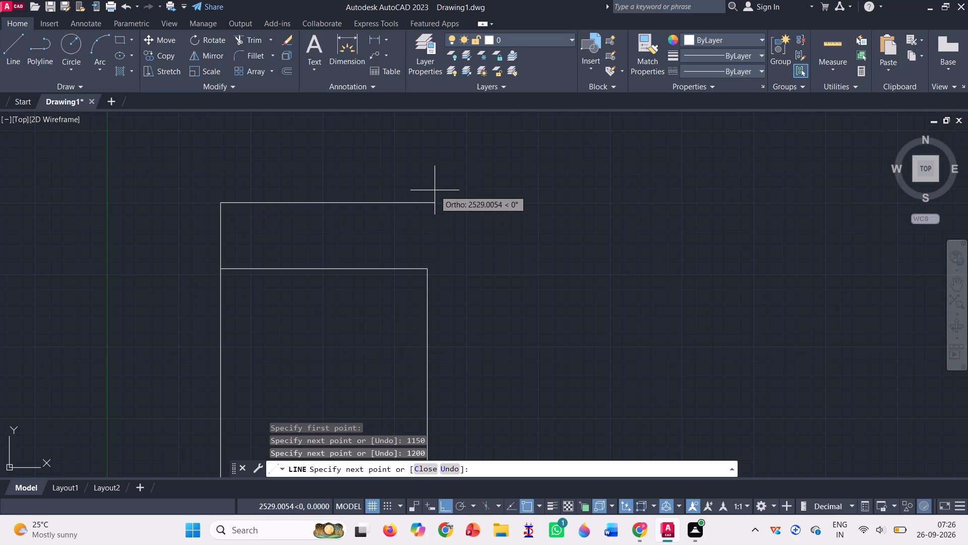
text(1200)
key(Return)
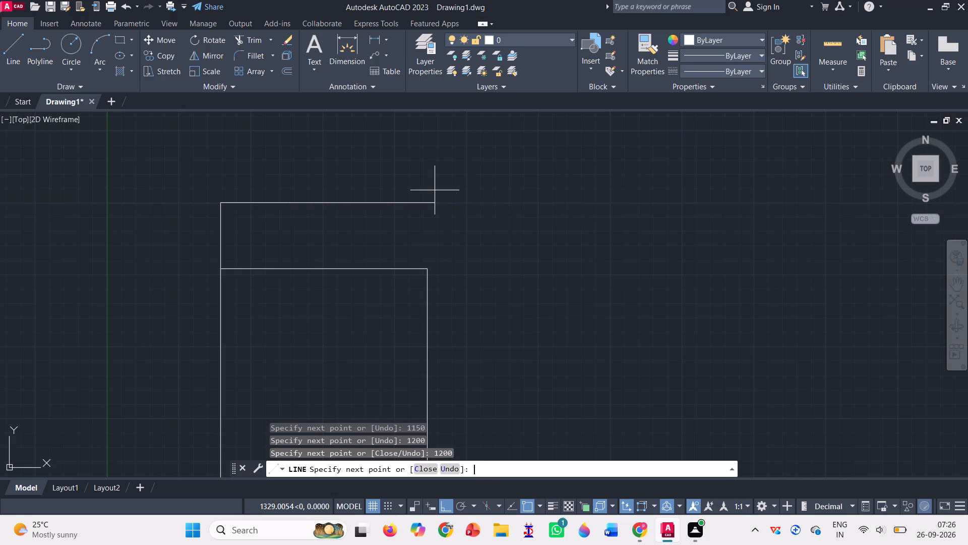
click(360, 269)
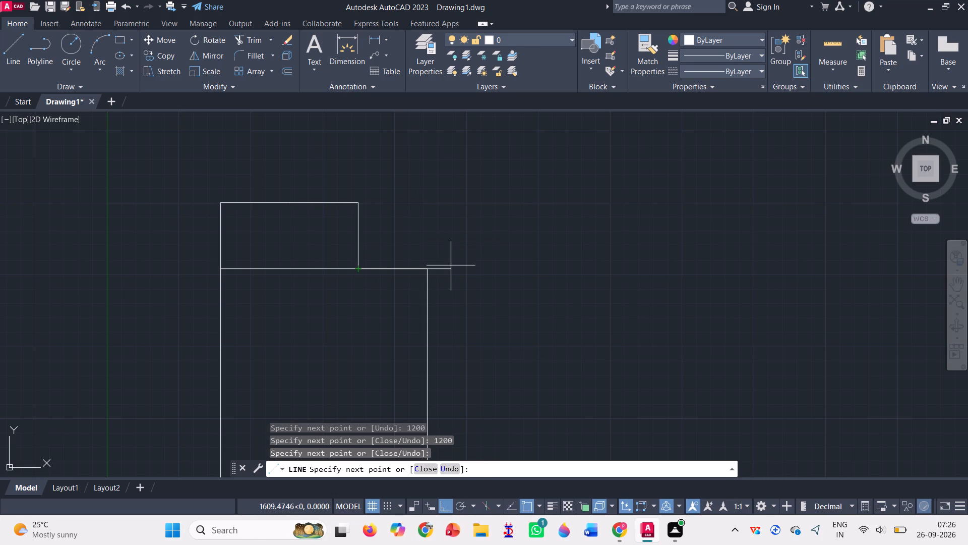
scroll(451, 265, down, 2)
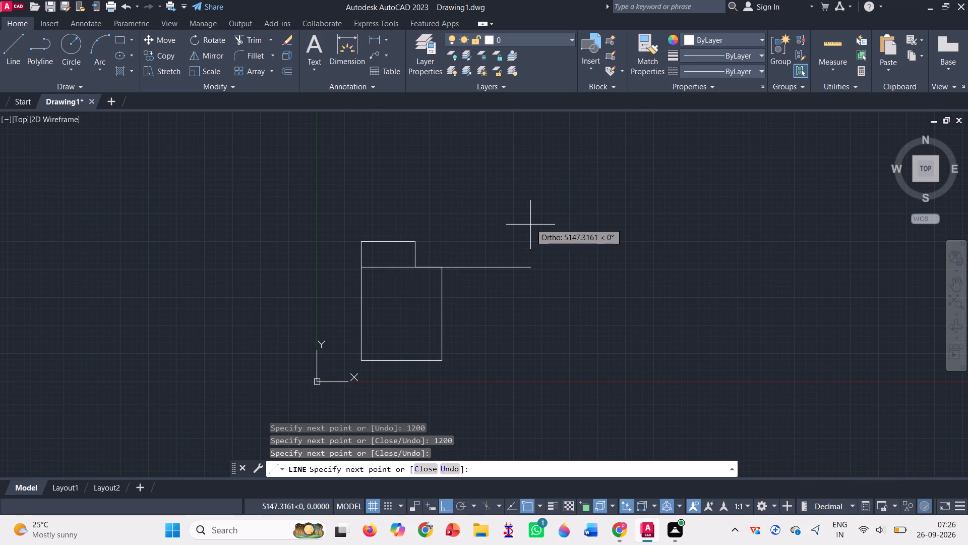
key(Return)
From the small space's upper-left corner, draw lines 3150 up, 3700 right, down to the base line's level, and 100 left to the room's corner.
click(16, 54)
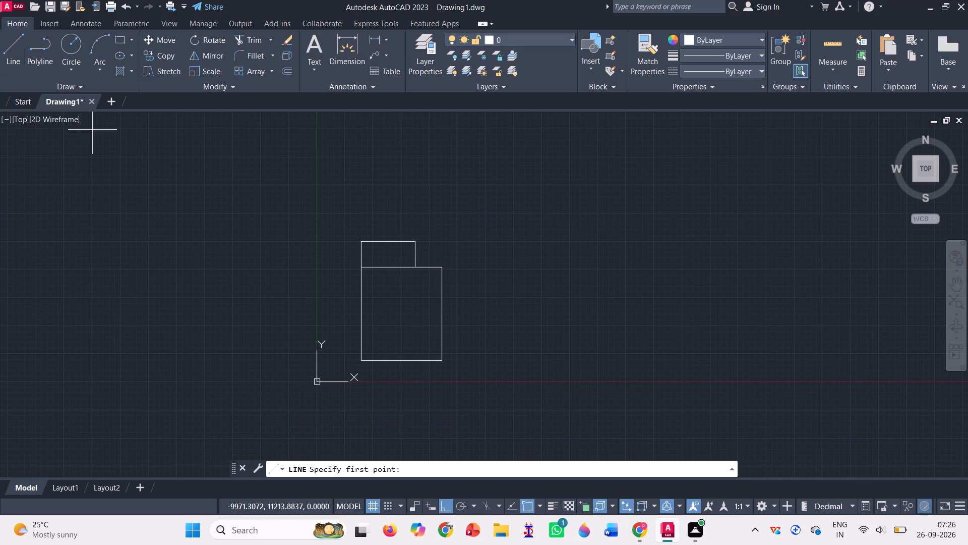
click(359, 241)
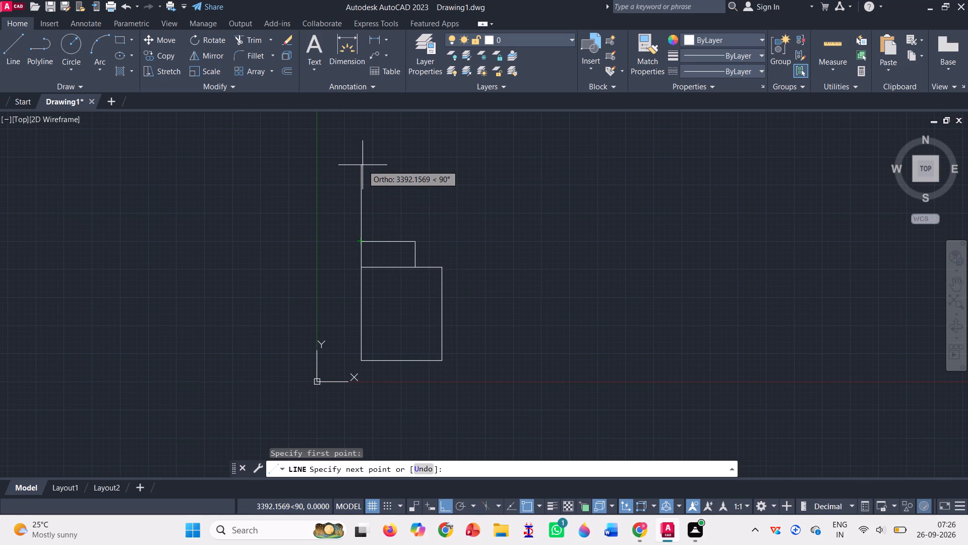
key(3)
text(150)
key(Return)
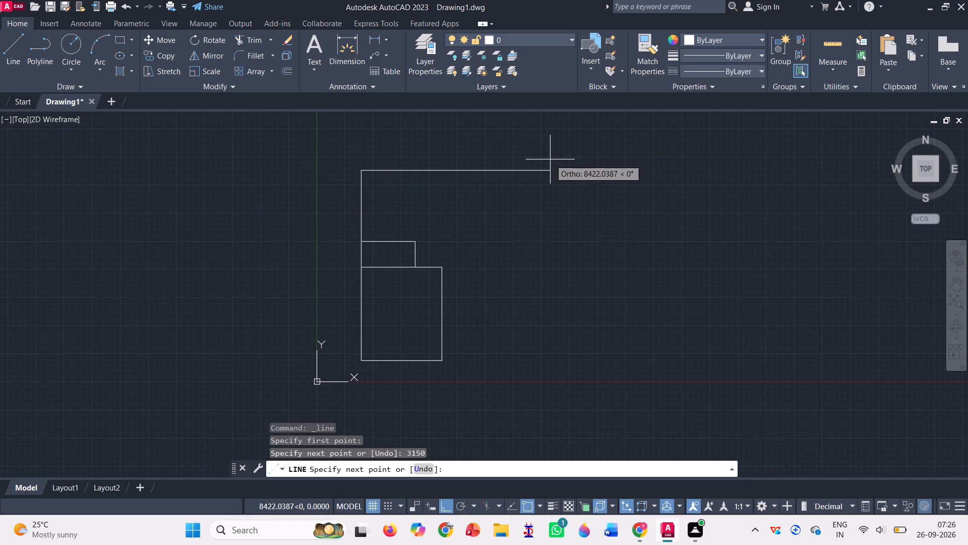
text(3700)
key(Return)
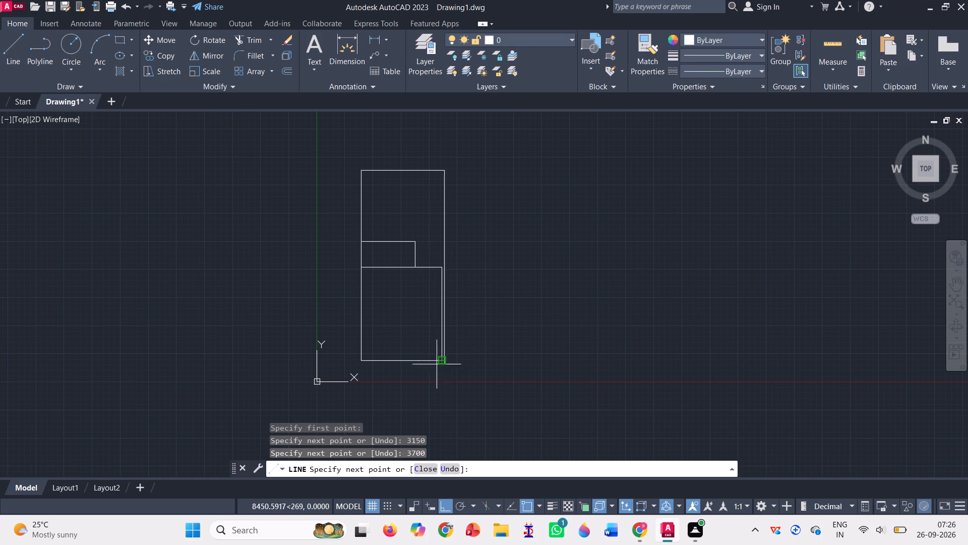
scroll(446, 369, up, 3)
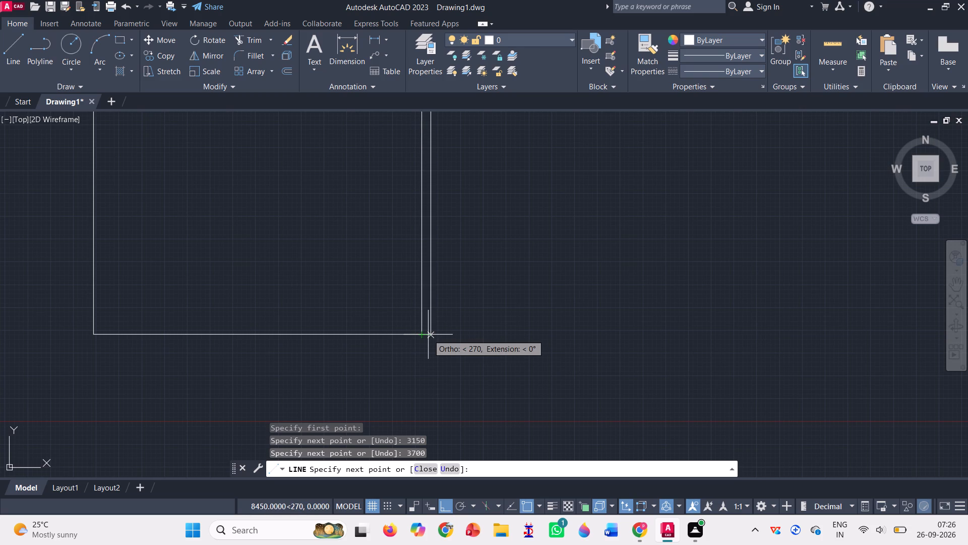
click(433, 335)
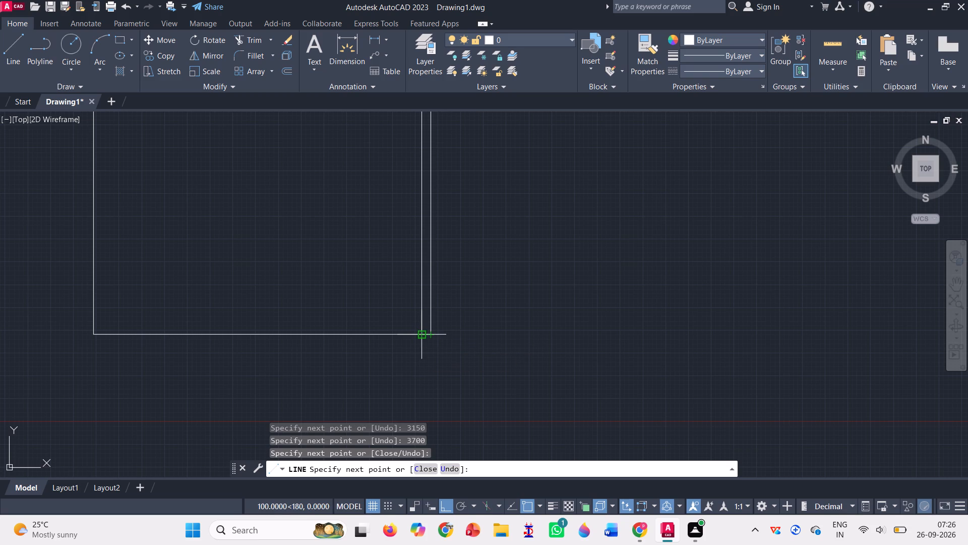
click(425, 334)
Continue the line vertically from the room's lower-right corner up to the top line, completing a double wall 100 wide.
scroll(431, 334, down, 4)
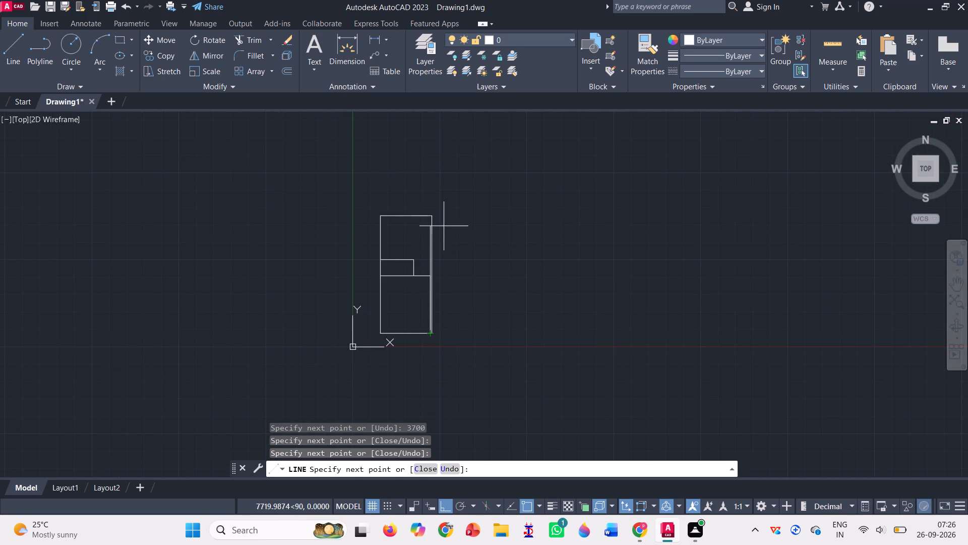
scroll(431, 210, up, 5)
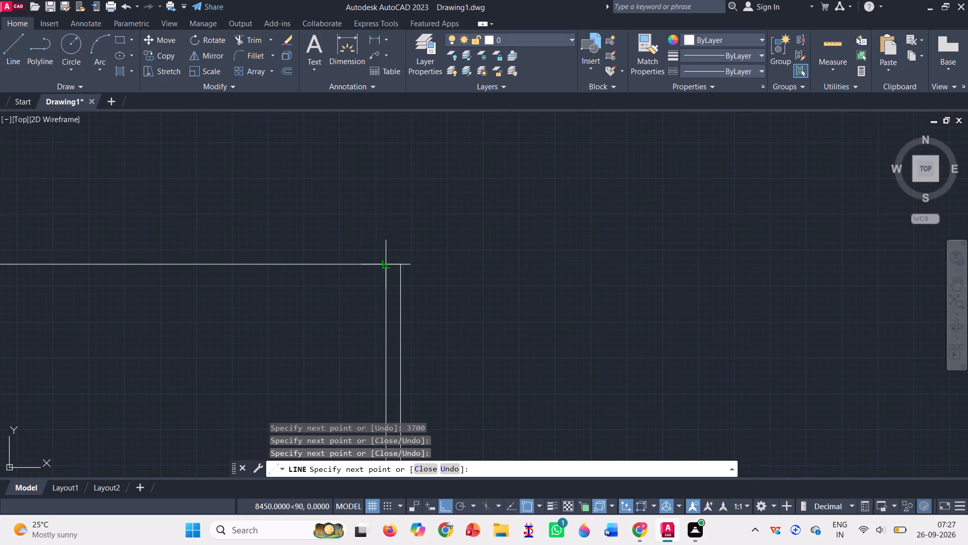
double_click(385, 265)
scroll(427, 251, down, 5)
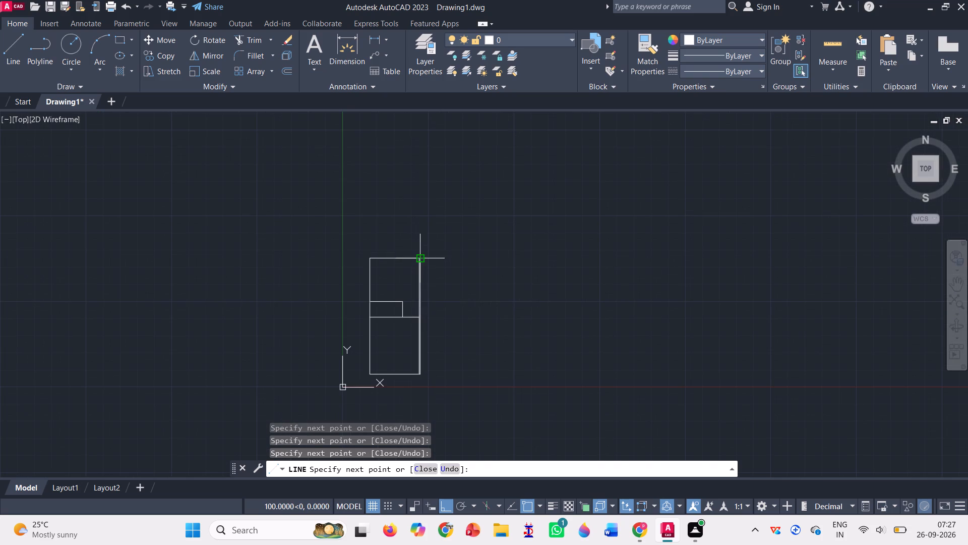
scroll(452, 312, up, 2)
scroll(452, 312, down, 1)
scroll(452, 312, up, 1)
key(Return)
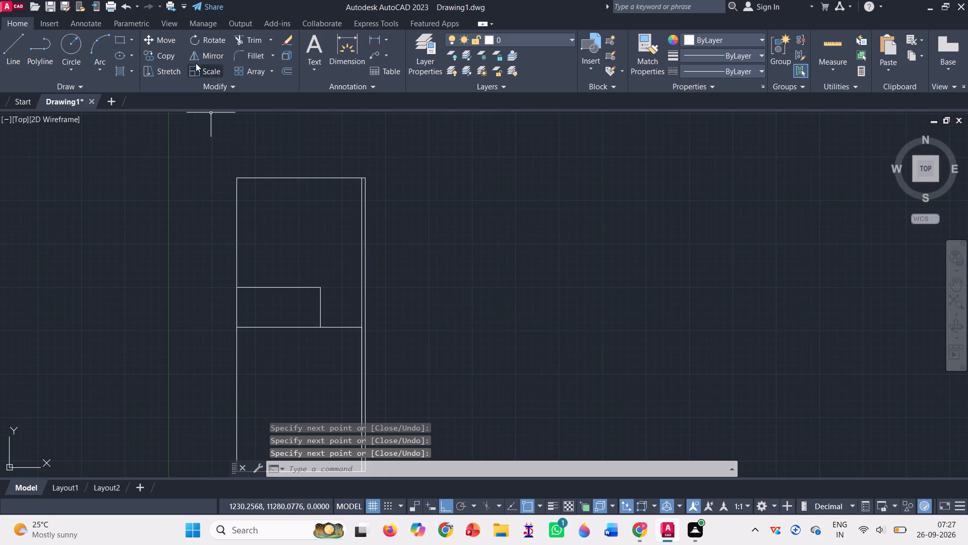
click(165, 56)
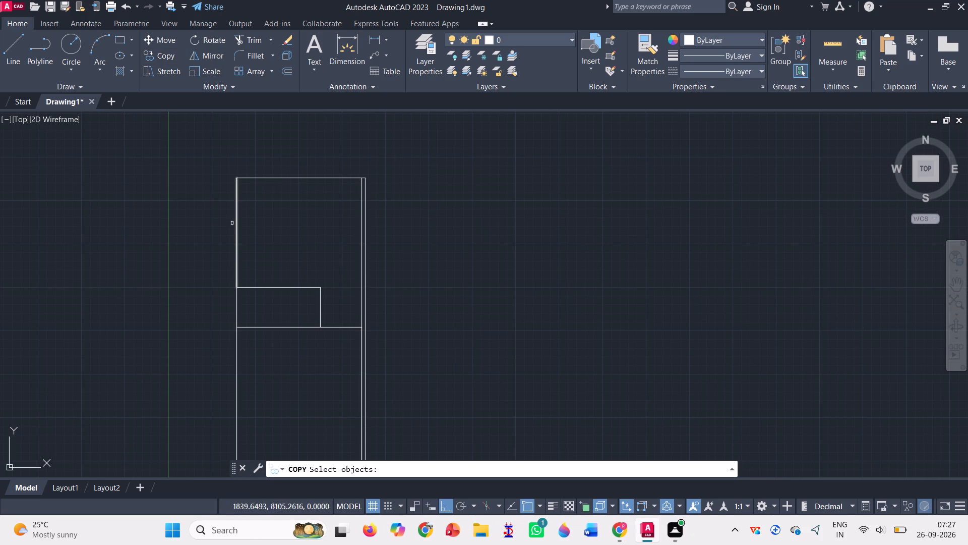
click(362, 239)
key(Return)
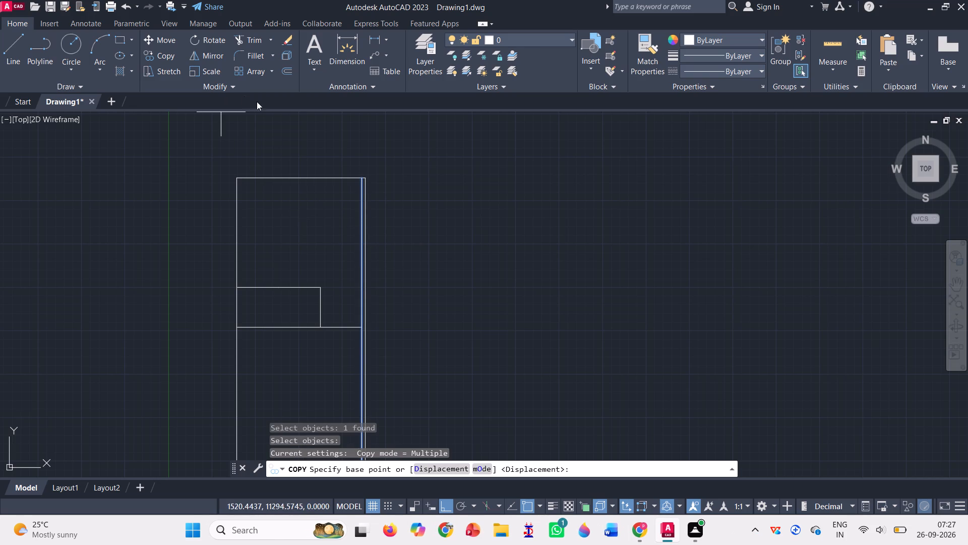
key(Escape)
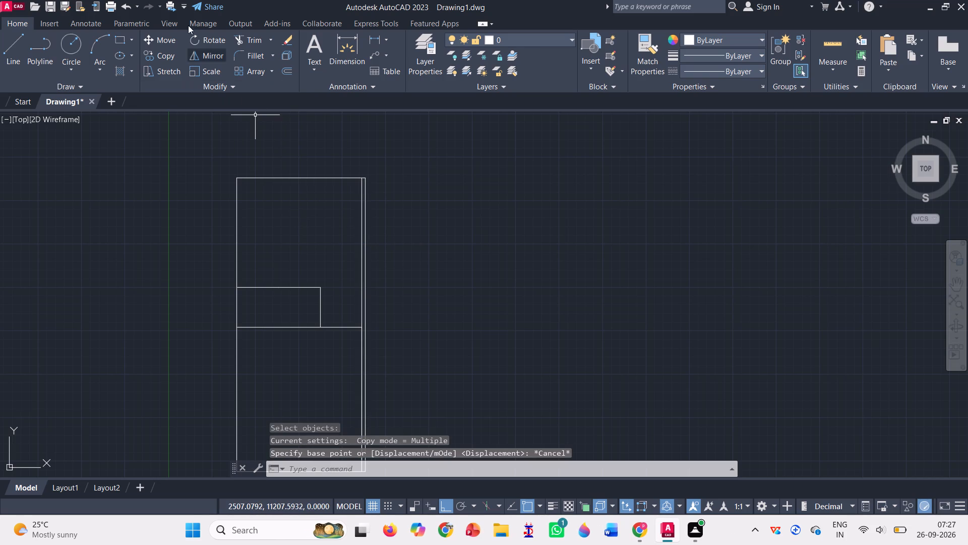
Copy both right-hand wall lines 3700 to the left, from the outer line's upper end to the plan's upper-left corner.
click(166, 53)
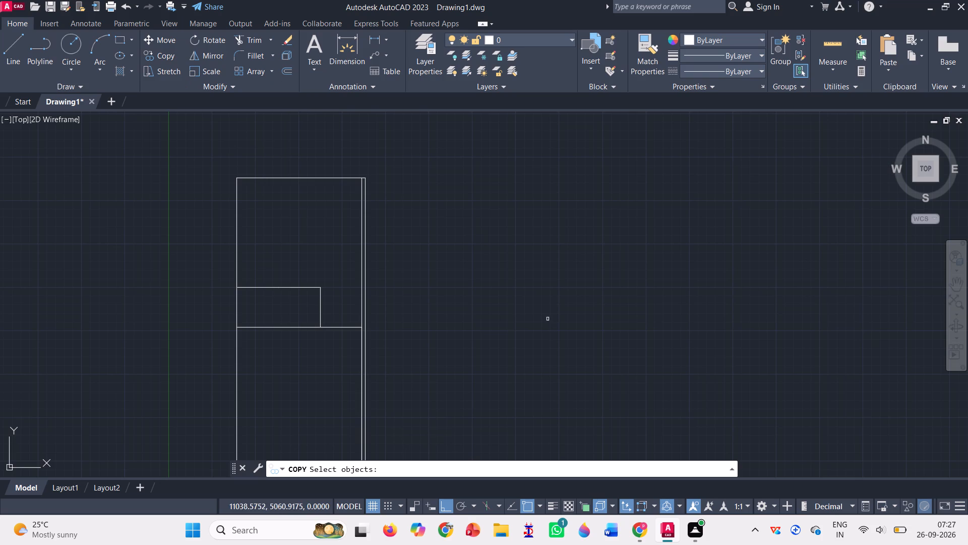
click(367, 265)
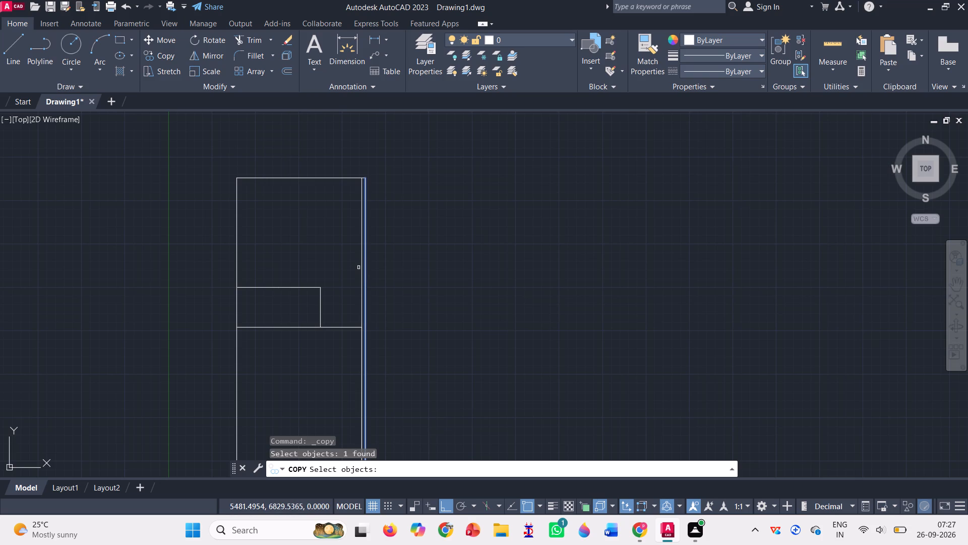
click(360, 267)
key(Return)
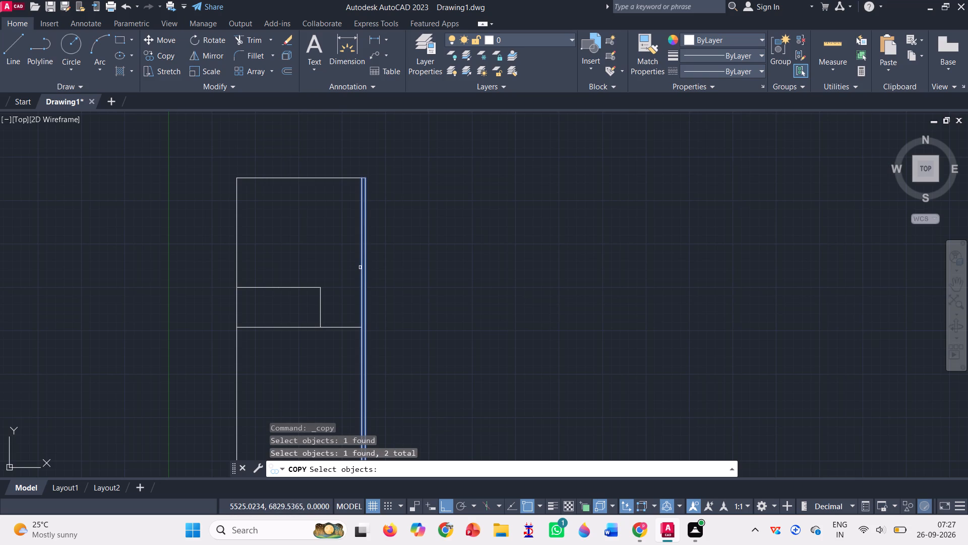
scroll(368, 186, up, 3)
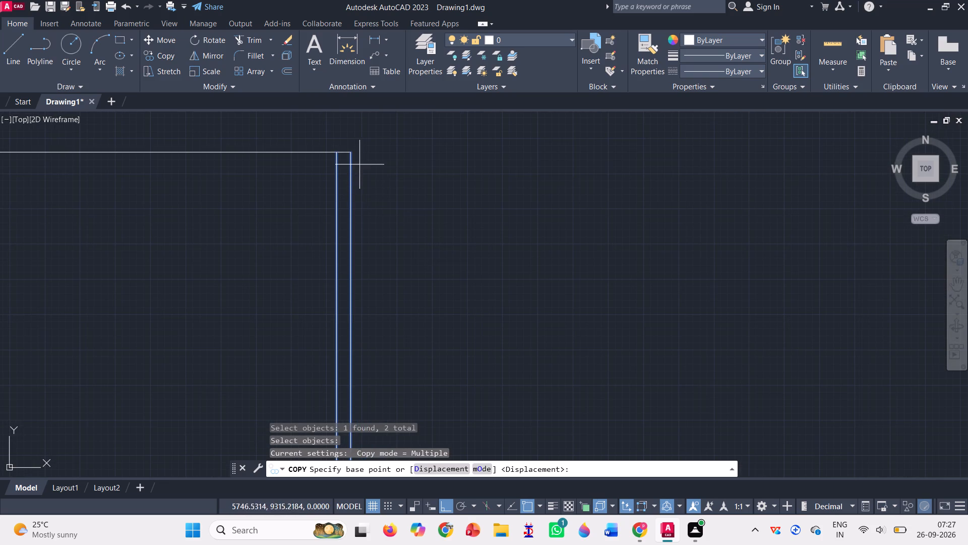
click(349, 153)
scroll(349, 153, down, 3)
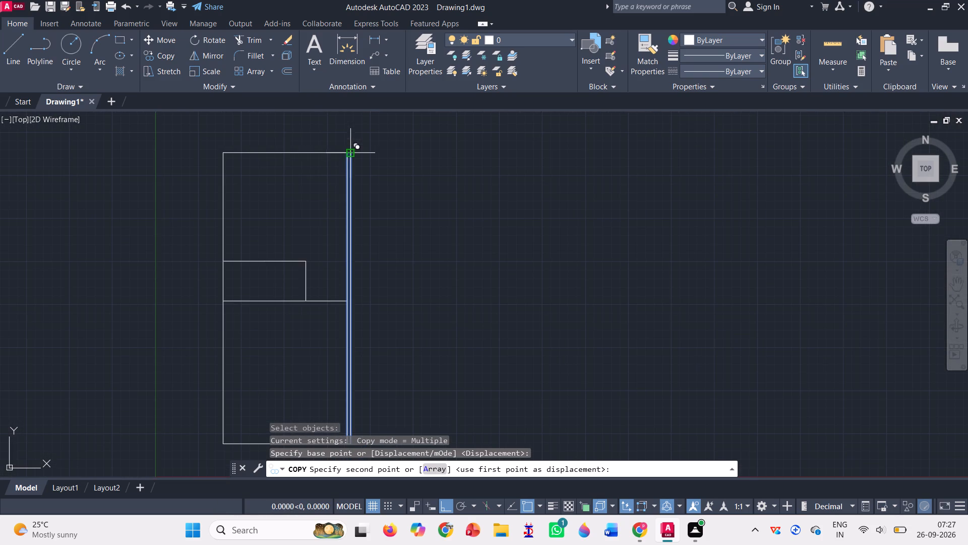
scroll(222, 156, up, 4)
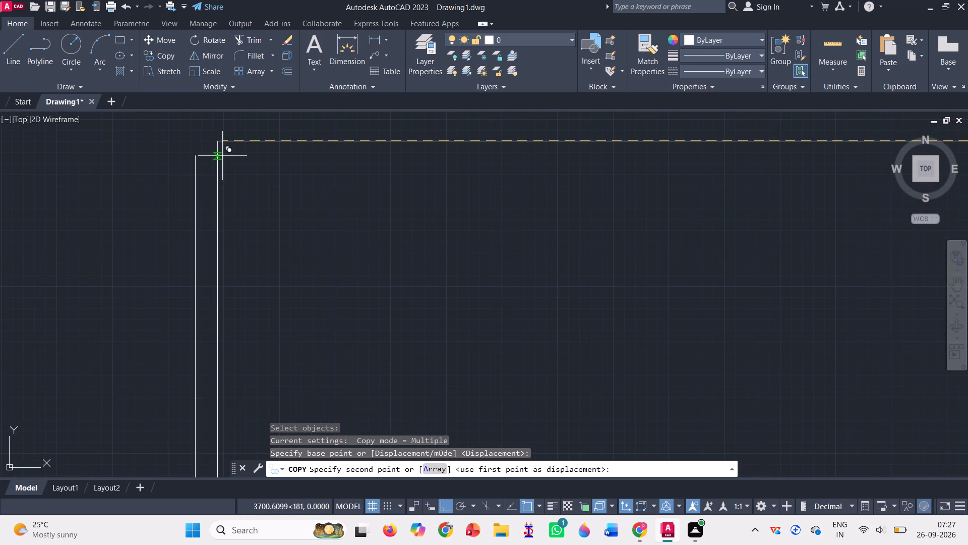
click(218, 141)
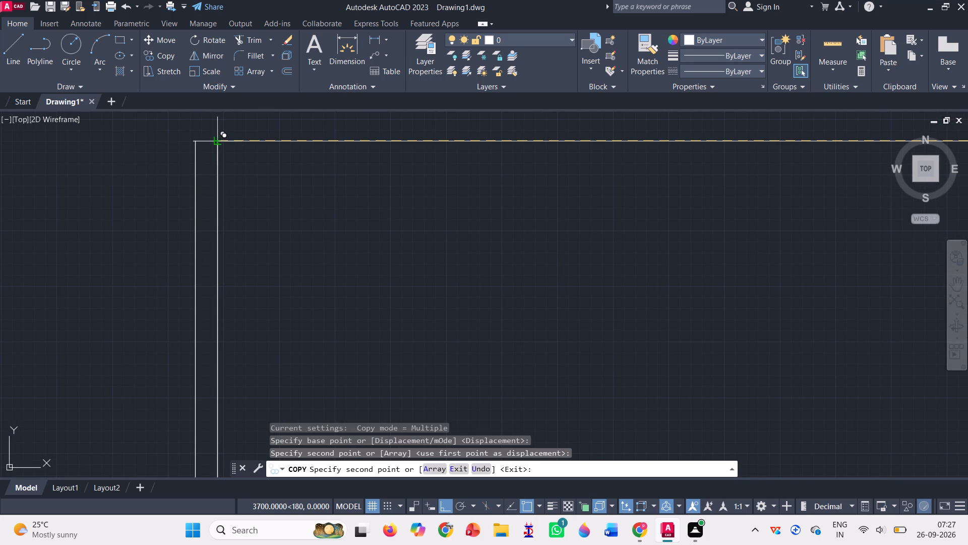
scroll(216, 141, down, 4)
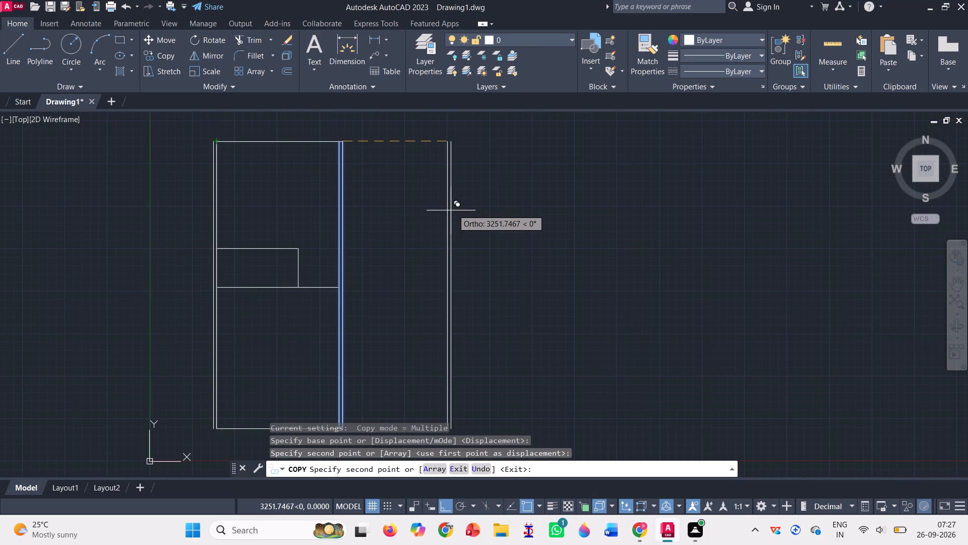
key(Return)
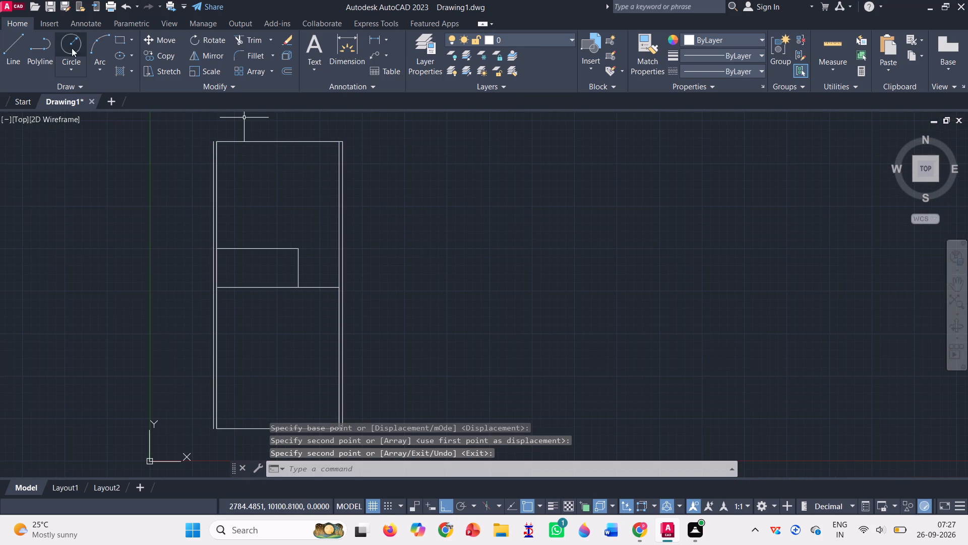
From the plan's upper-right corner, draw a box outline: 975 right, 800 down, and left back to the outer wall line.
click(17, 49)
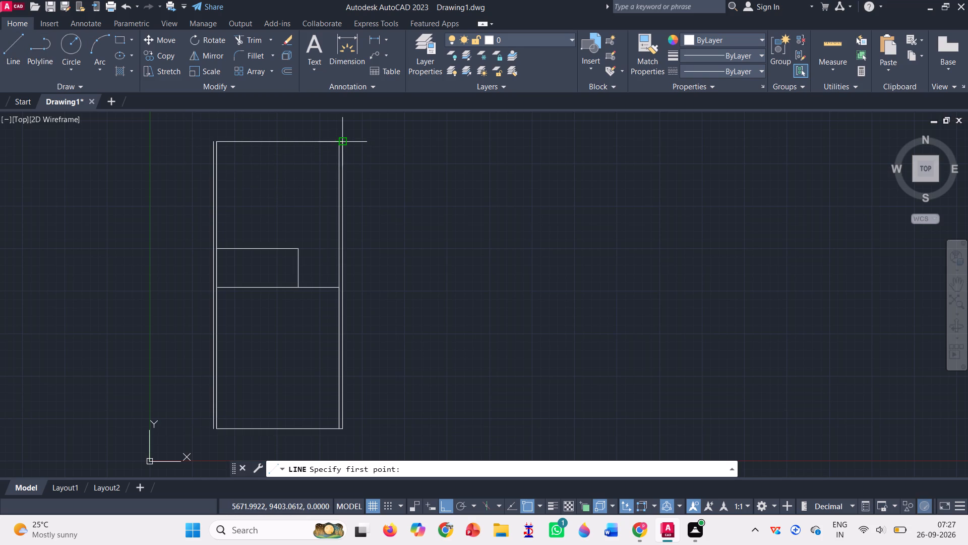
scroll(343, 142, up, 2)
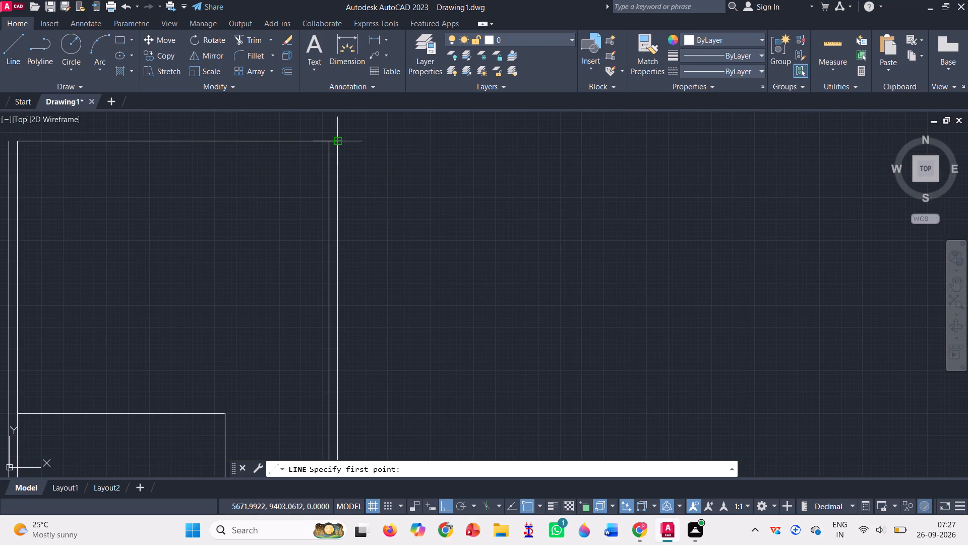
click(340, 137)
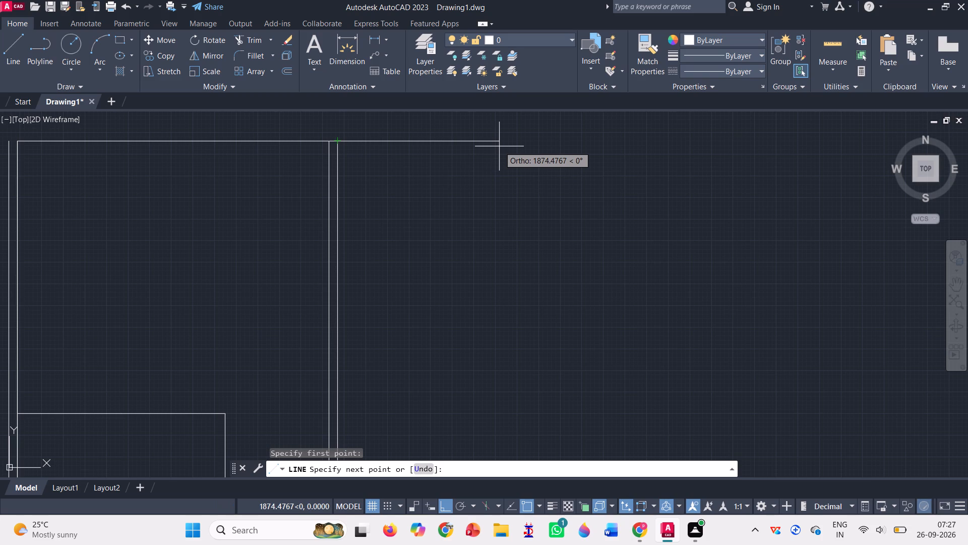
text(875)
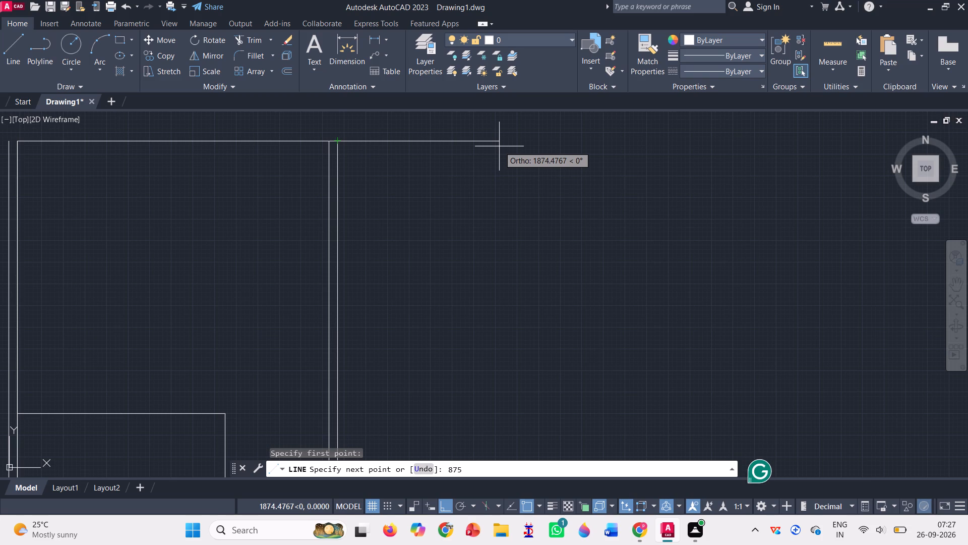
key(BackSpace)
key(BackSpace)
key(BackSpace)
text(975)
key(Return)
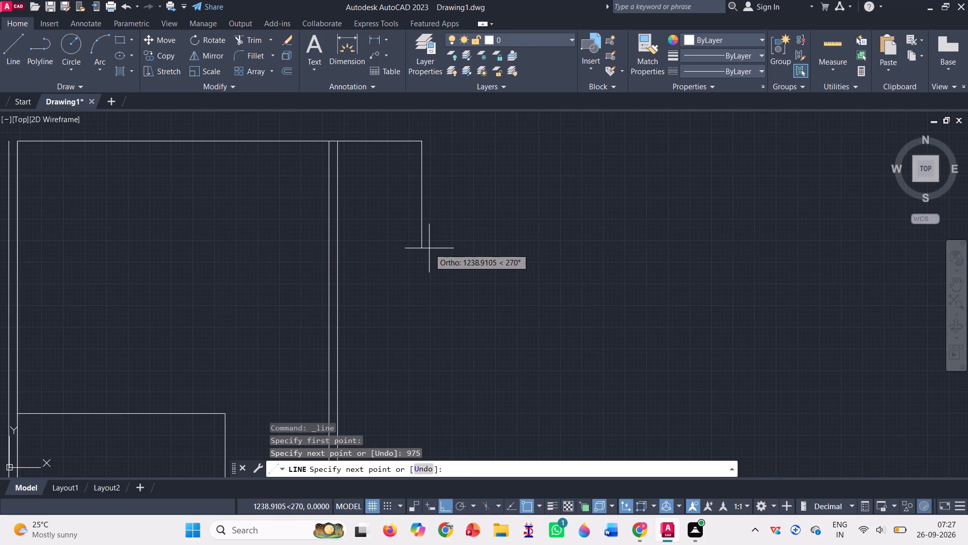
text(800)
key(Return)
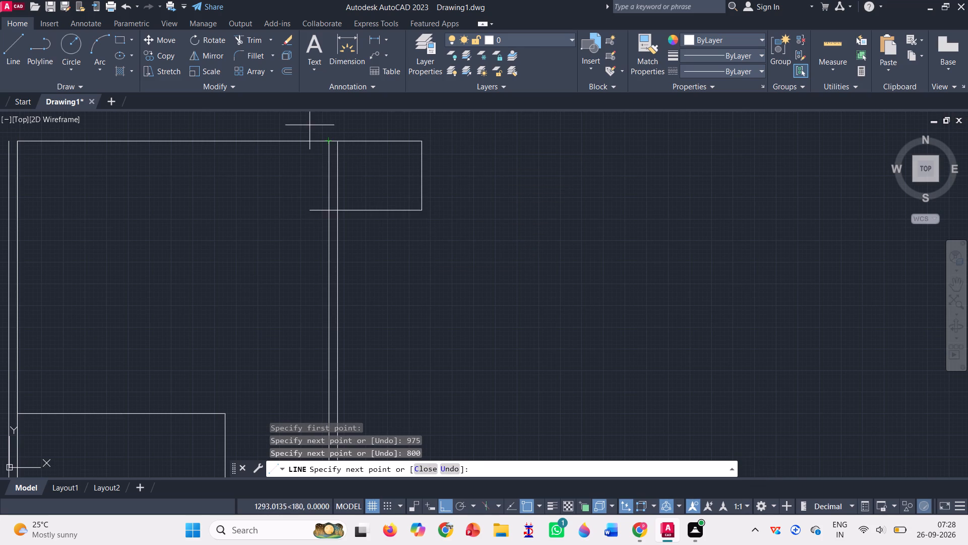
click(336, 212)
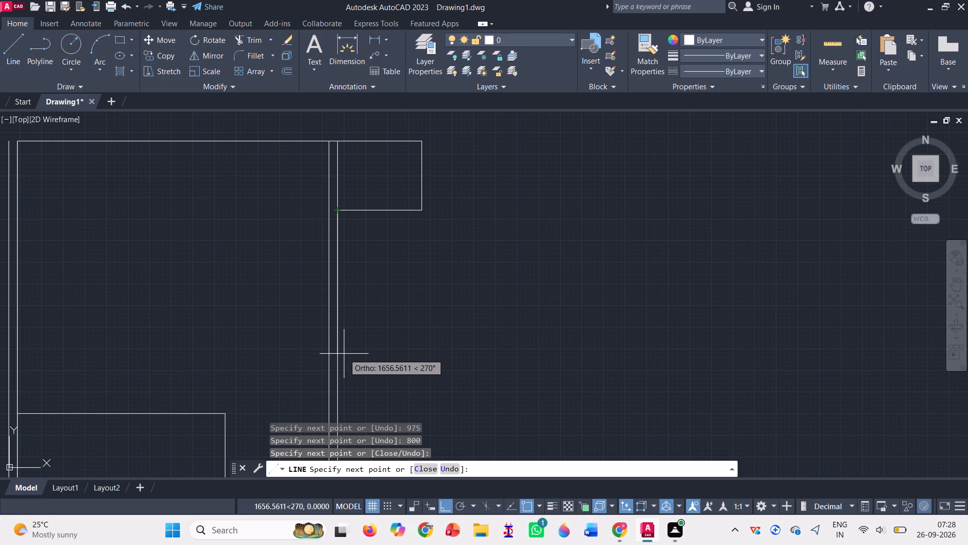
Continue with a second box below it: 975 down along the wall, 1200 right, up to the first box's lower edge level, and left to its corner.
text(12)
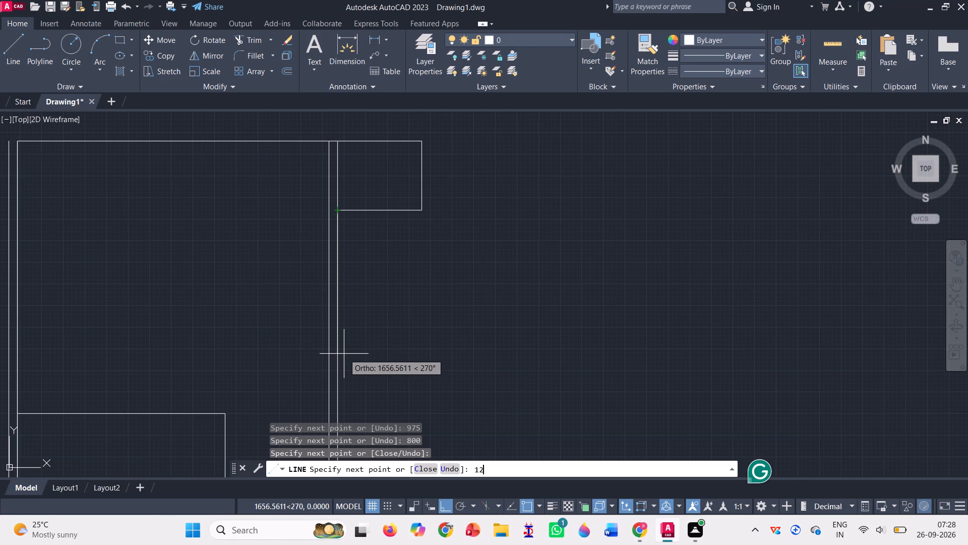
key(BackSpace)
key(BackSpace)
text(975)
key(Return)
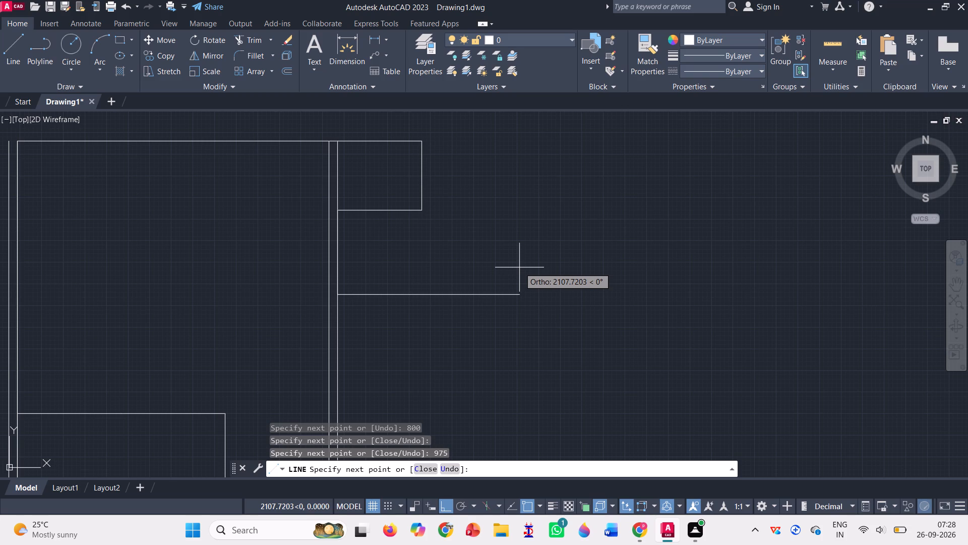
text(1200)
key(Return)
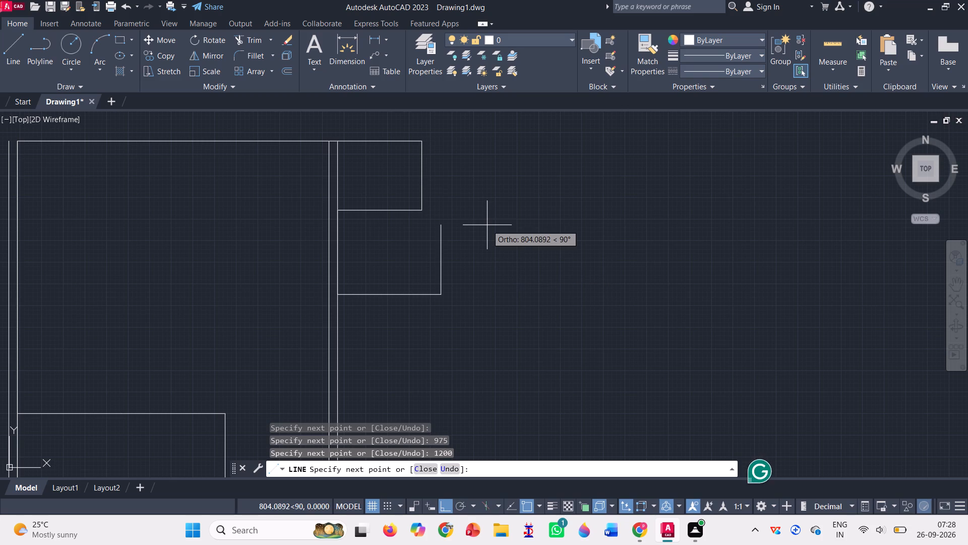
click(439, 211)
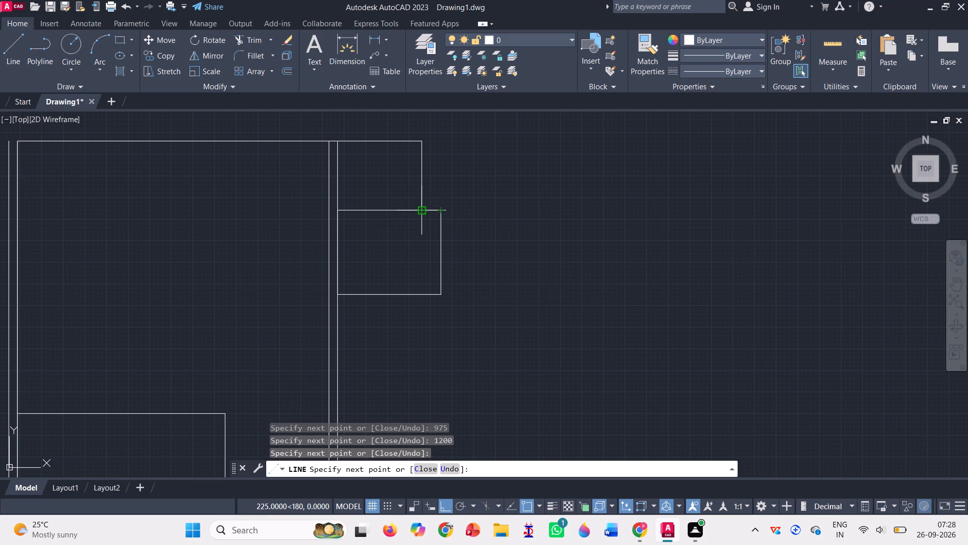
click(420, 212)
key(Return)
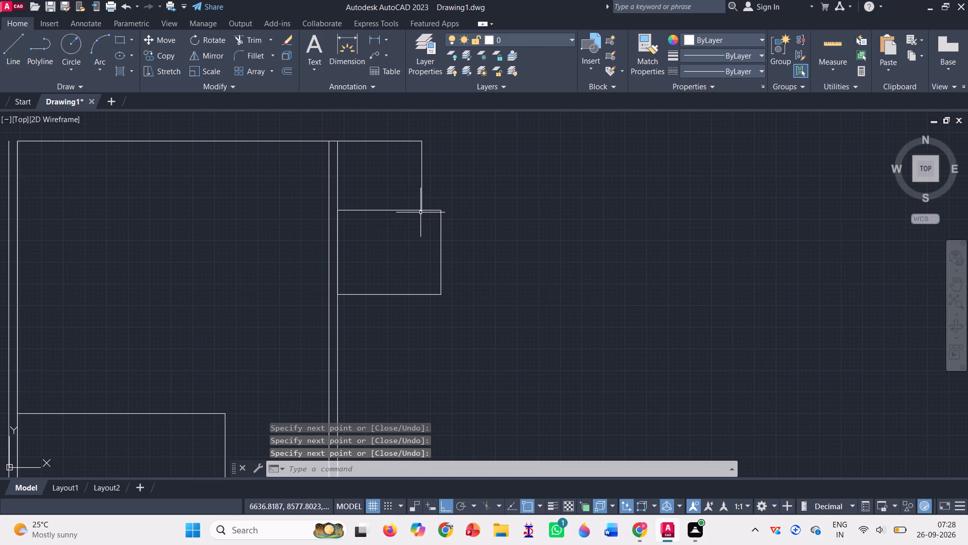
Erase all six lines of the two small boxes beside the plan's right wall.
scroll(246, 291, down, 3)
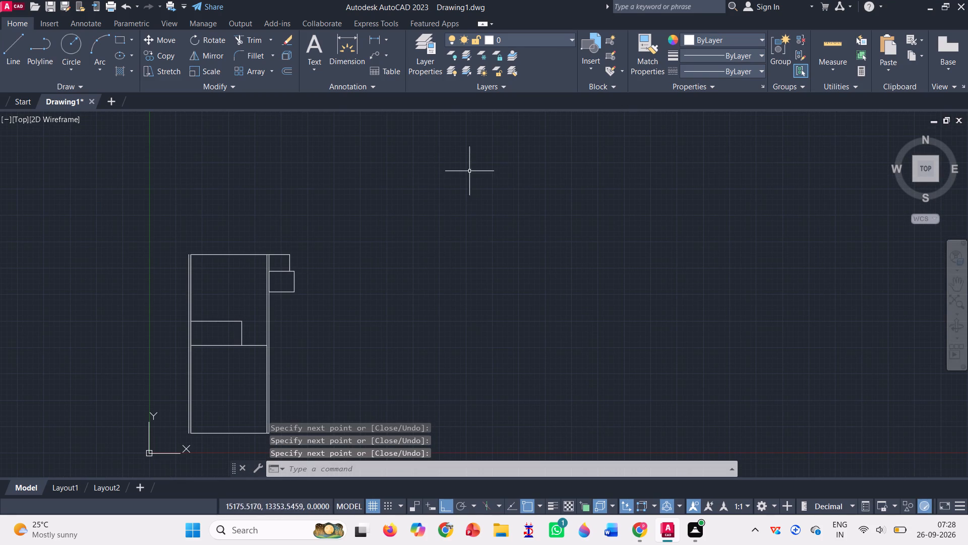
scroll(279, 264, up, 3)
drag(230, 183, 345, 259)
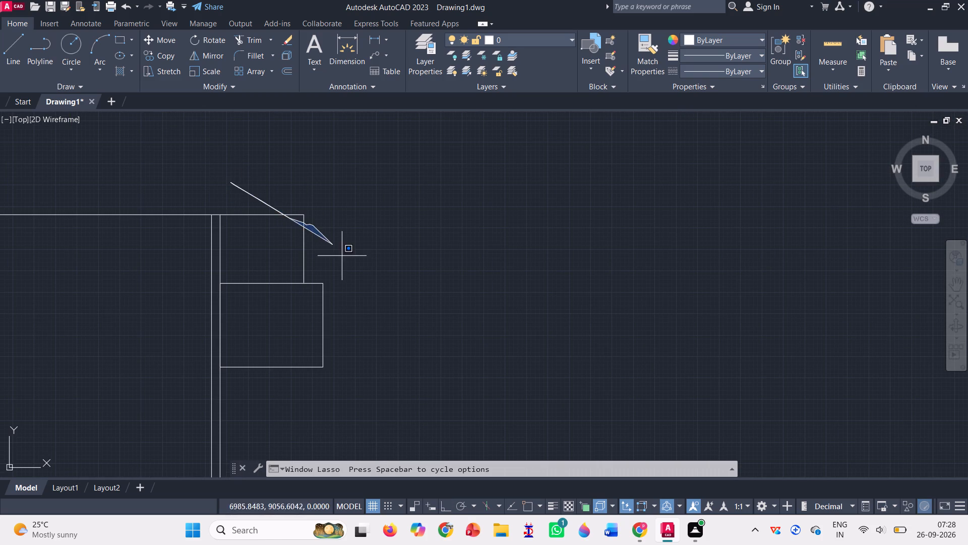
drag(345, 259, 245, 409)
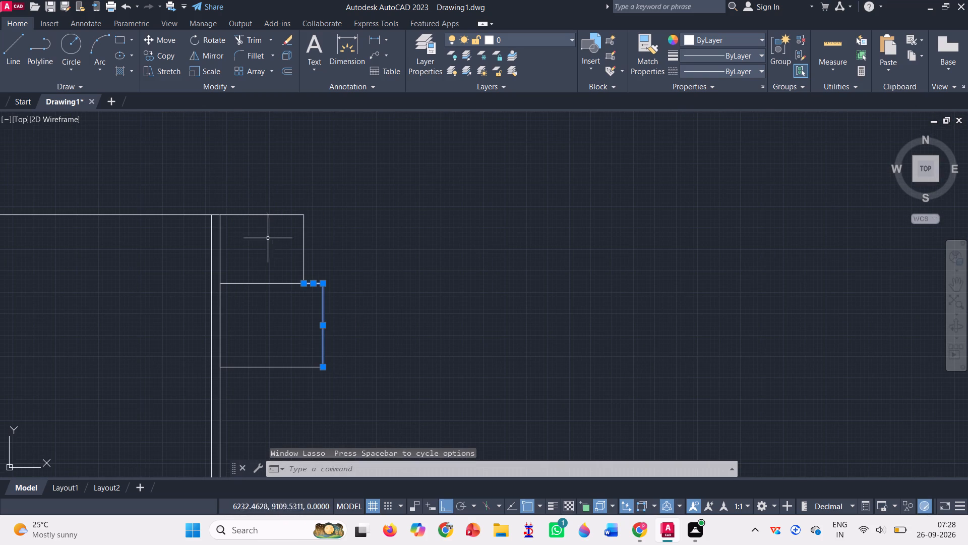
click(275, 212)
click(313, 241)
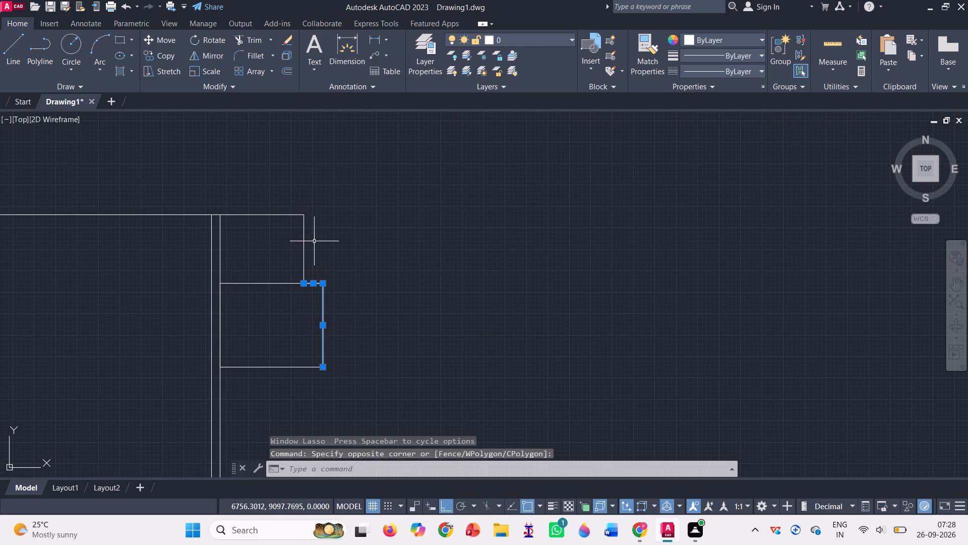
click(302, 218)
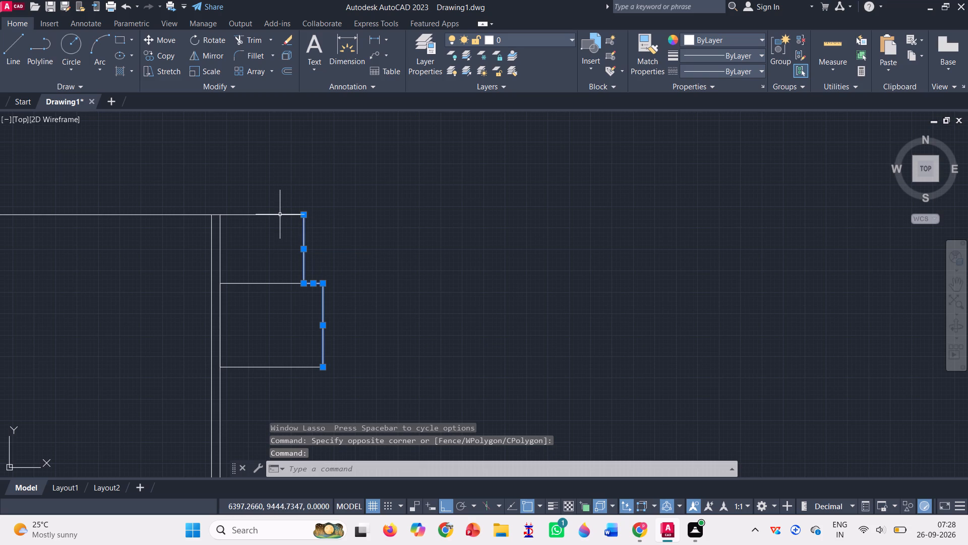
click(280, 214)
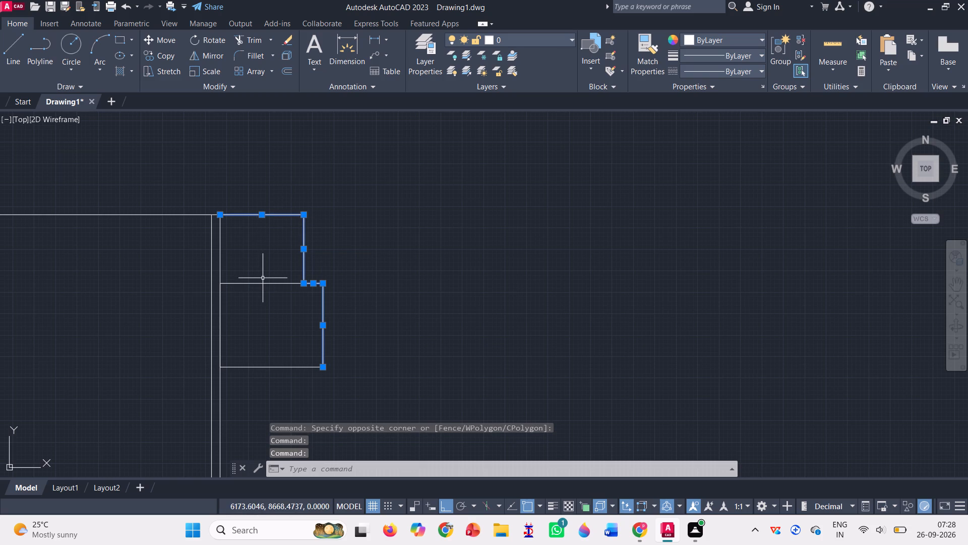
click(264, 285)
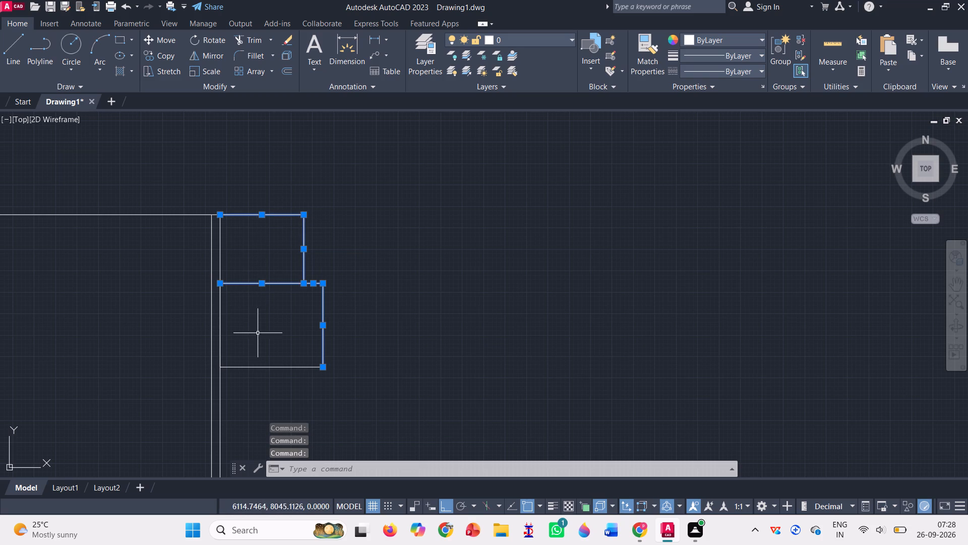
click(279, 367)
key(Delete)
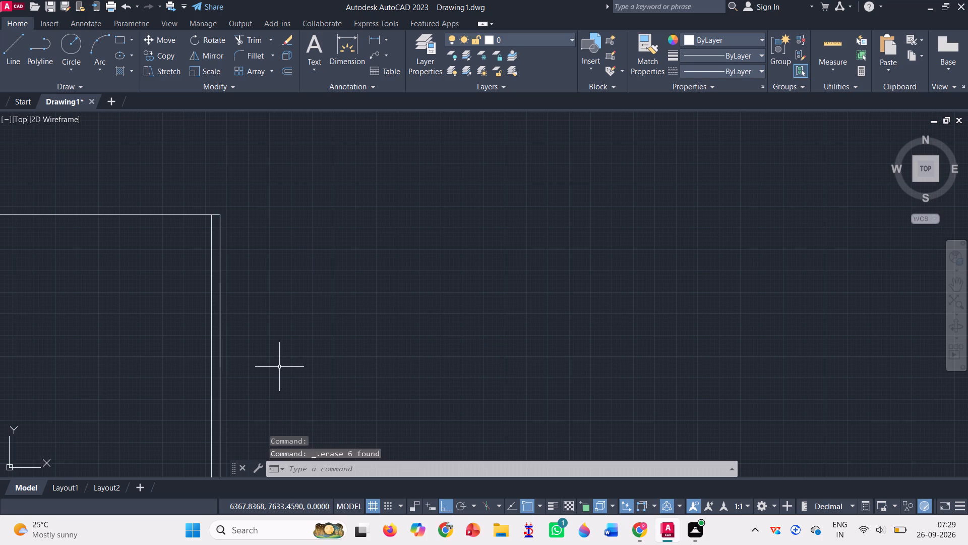
From the plan's upper-right corner, draw lines 1200 plus 1200 right, down to the lower room's top-edge level, and left to that room's upper-right corner.
click(14, 46)
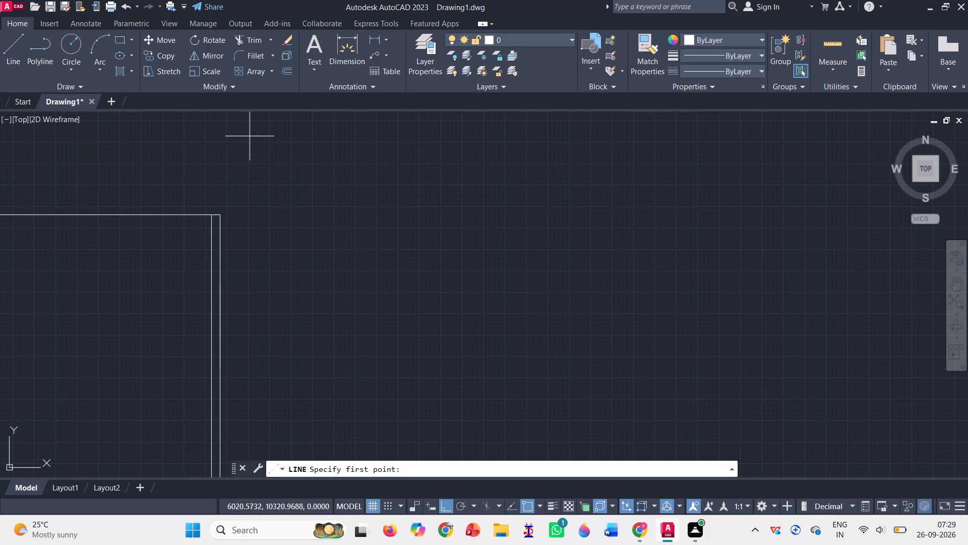
scroll(329, 242, down, 2)
scroll(281, 235, up, 4)
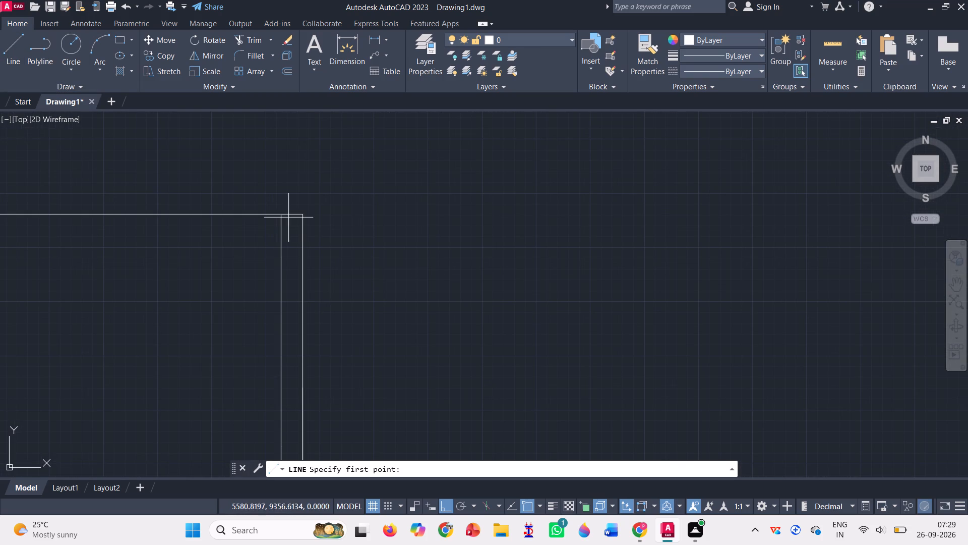
click(306, 212)
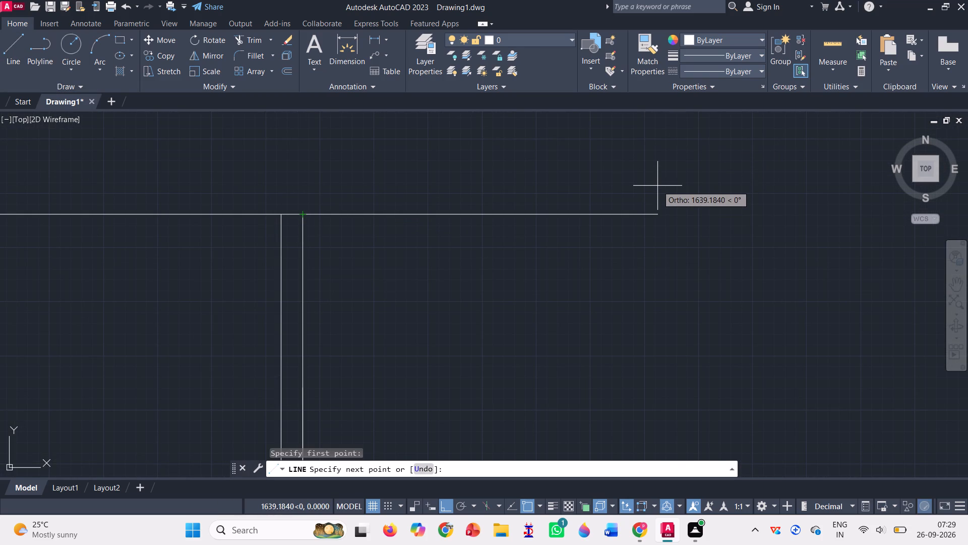
scroll(657, 186, down, 2)
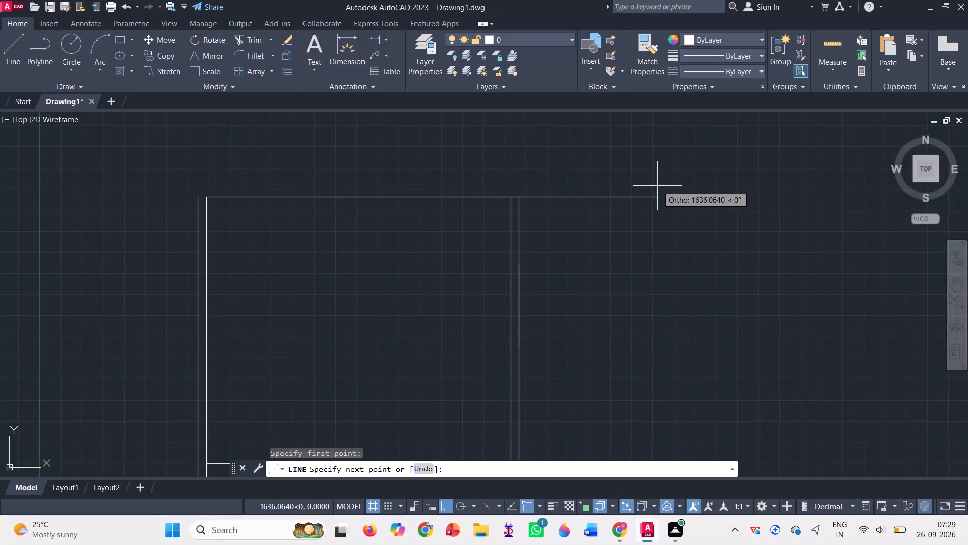
scroll(657, 186, down, 2)
scroll(735, 239, down, 1)
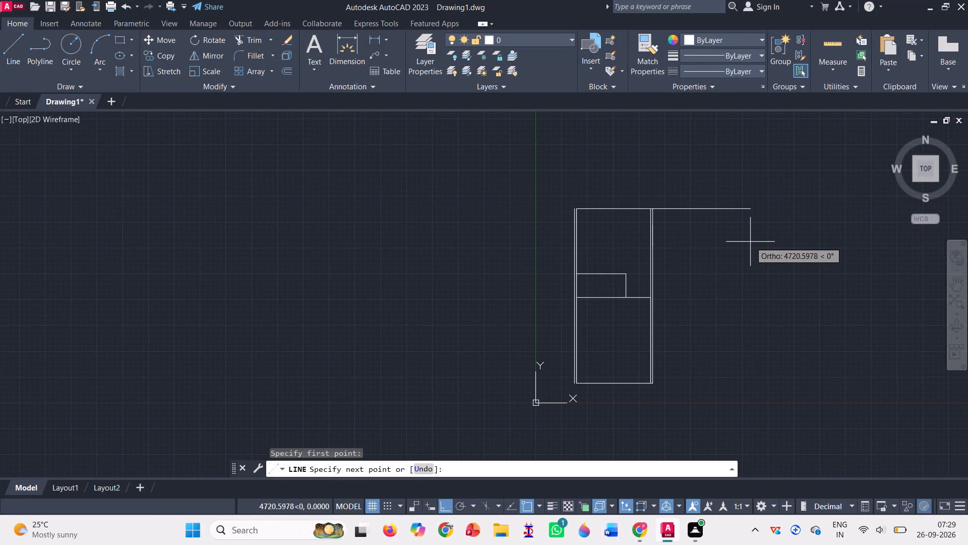
text(975)
key(BackSpace)
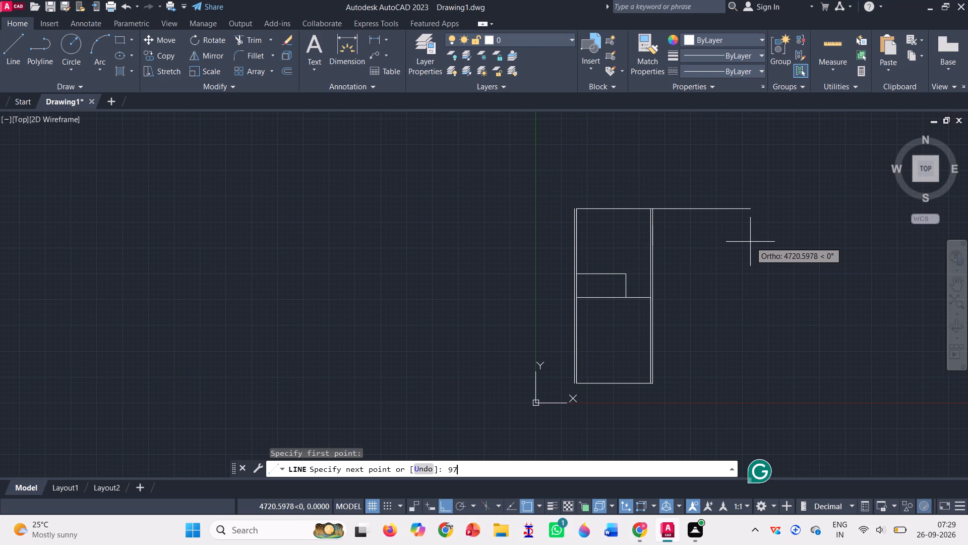
key(BackSpace)
key(BackSpace)
text(1200)
key(Return)
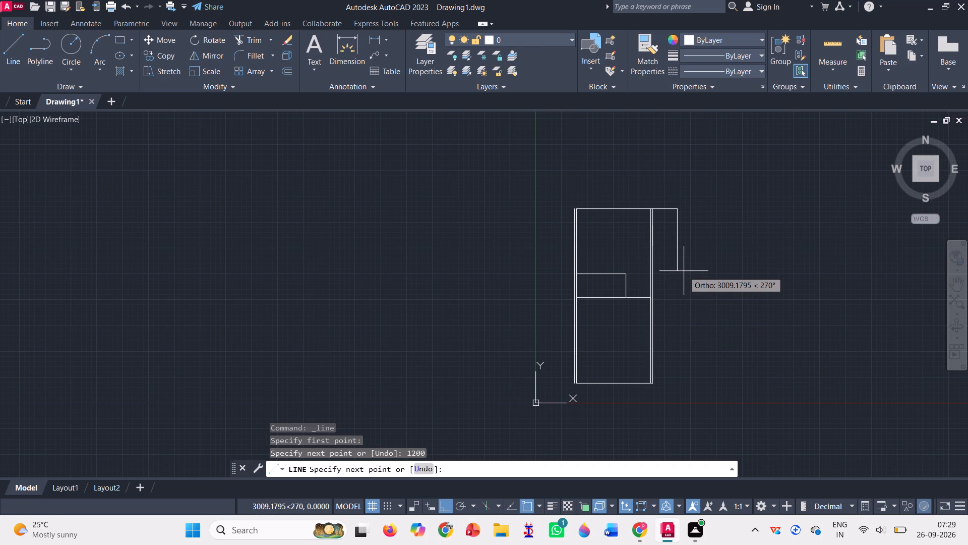
scroll(684, 271, up, 1)
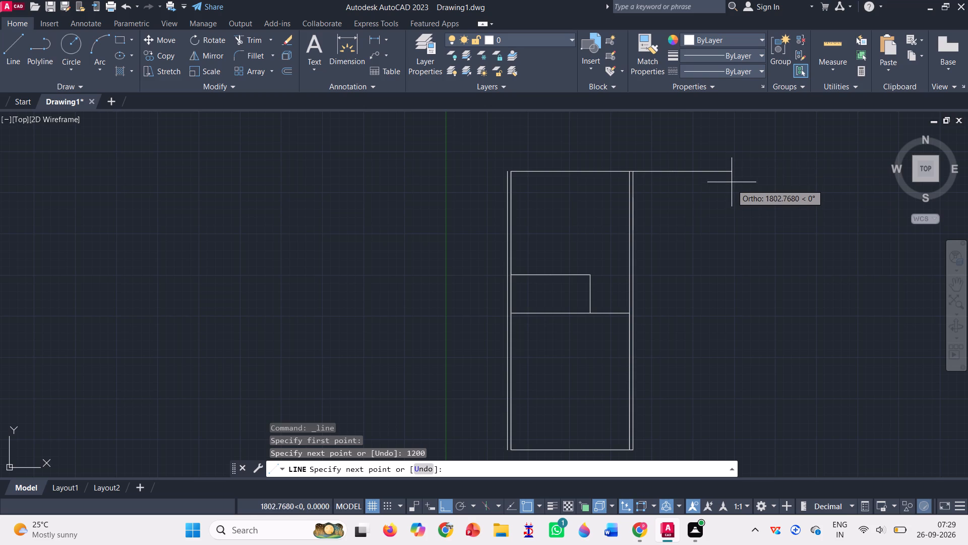
text(1200)
key(Return)
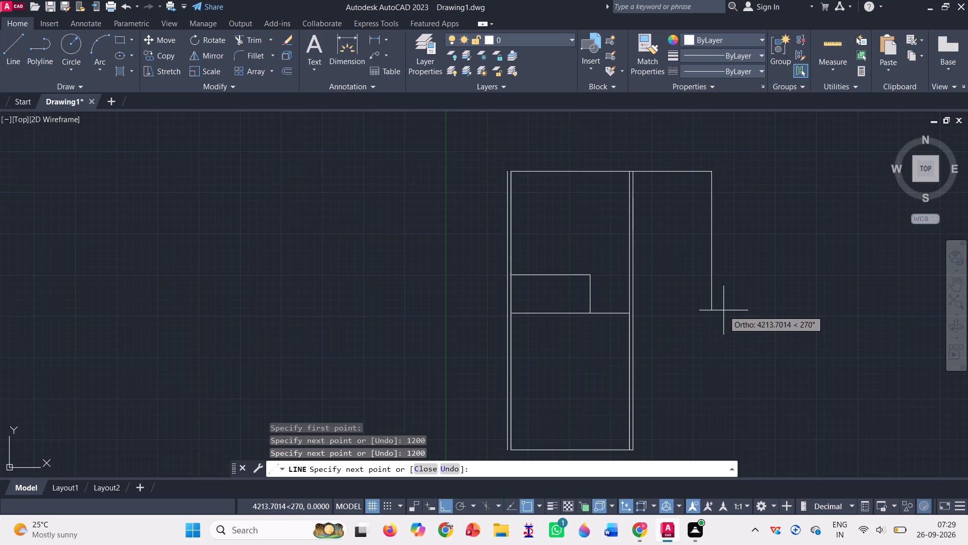
scroll(723, 310, up, 1)
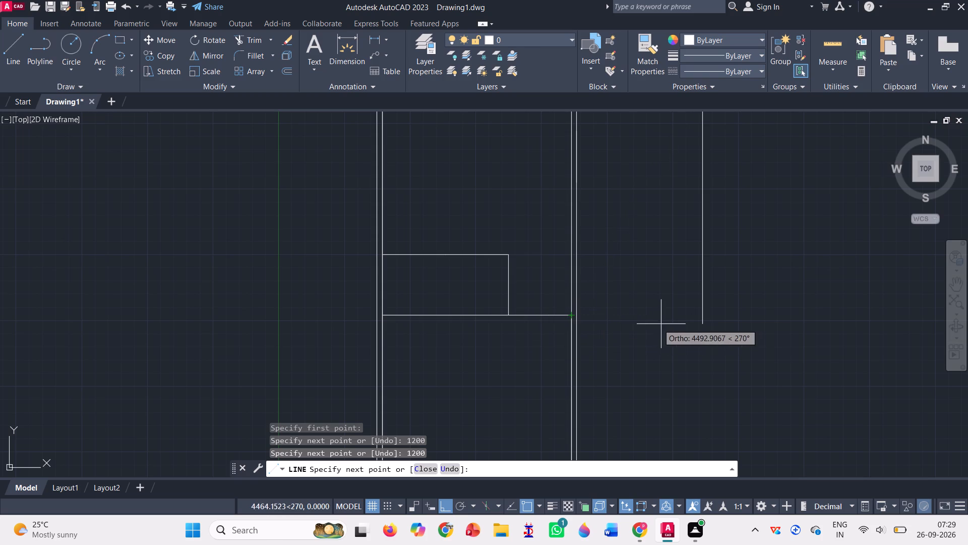
click(703, 315)
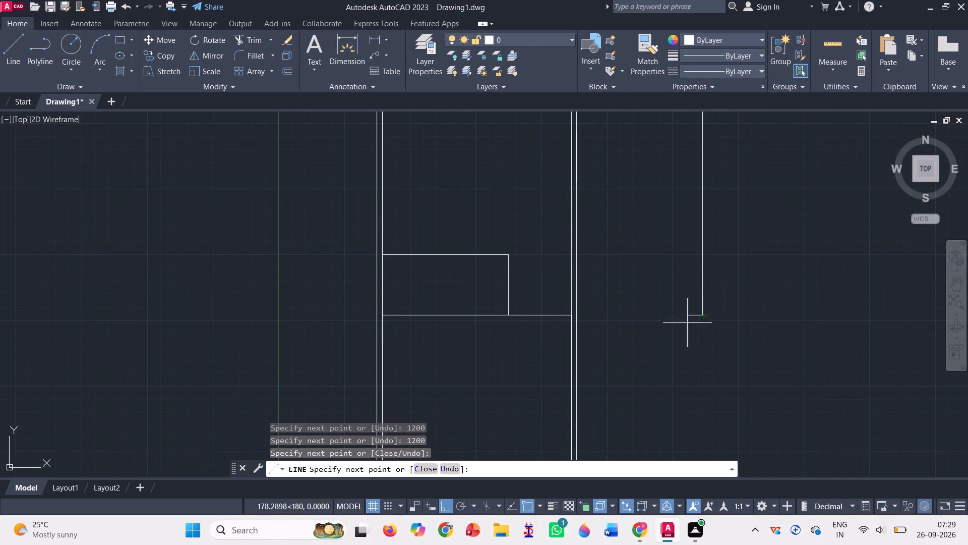
click(572, 318)
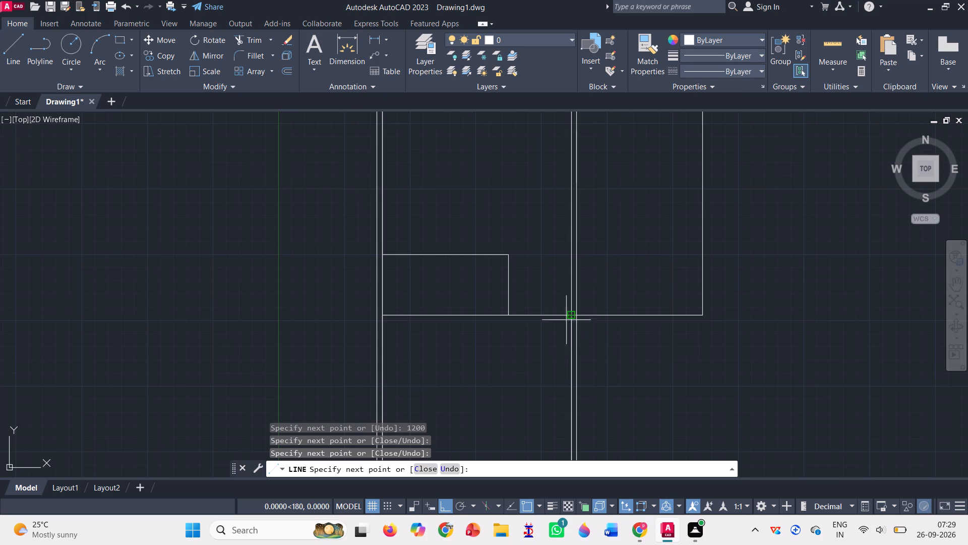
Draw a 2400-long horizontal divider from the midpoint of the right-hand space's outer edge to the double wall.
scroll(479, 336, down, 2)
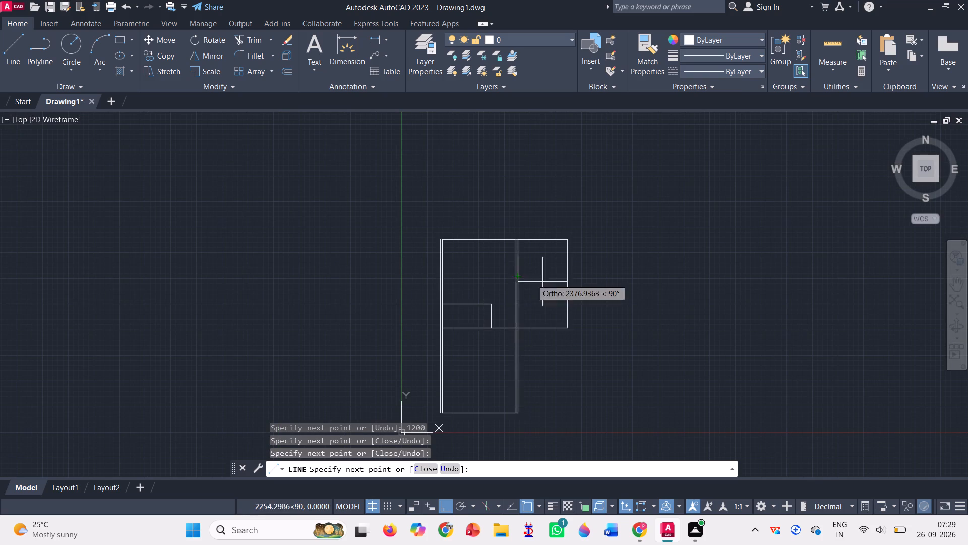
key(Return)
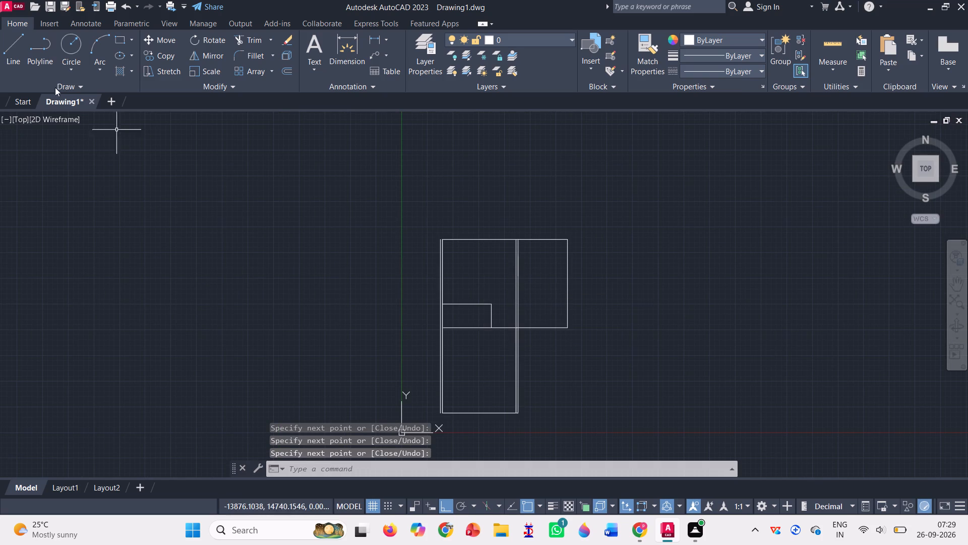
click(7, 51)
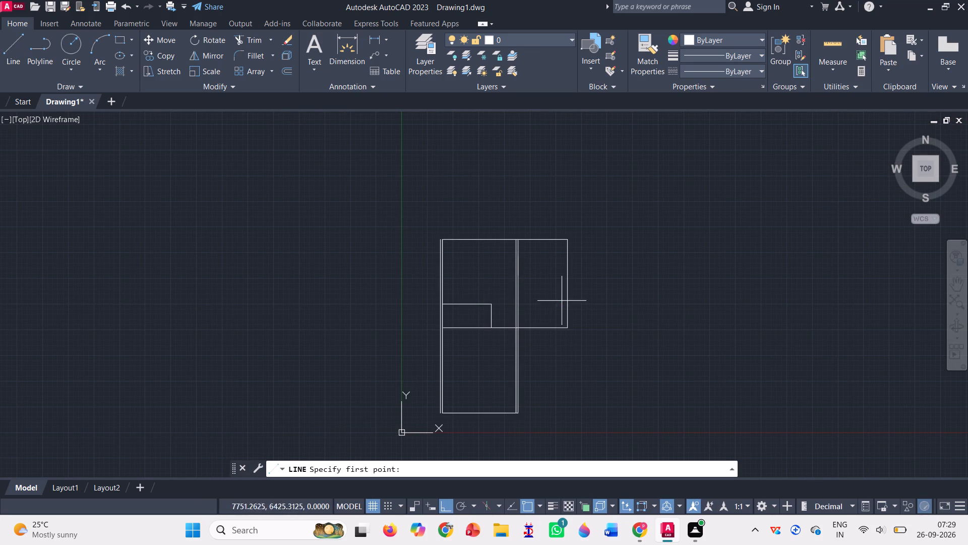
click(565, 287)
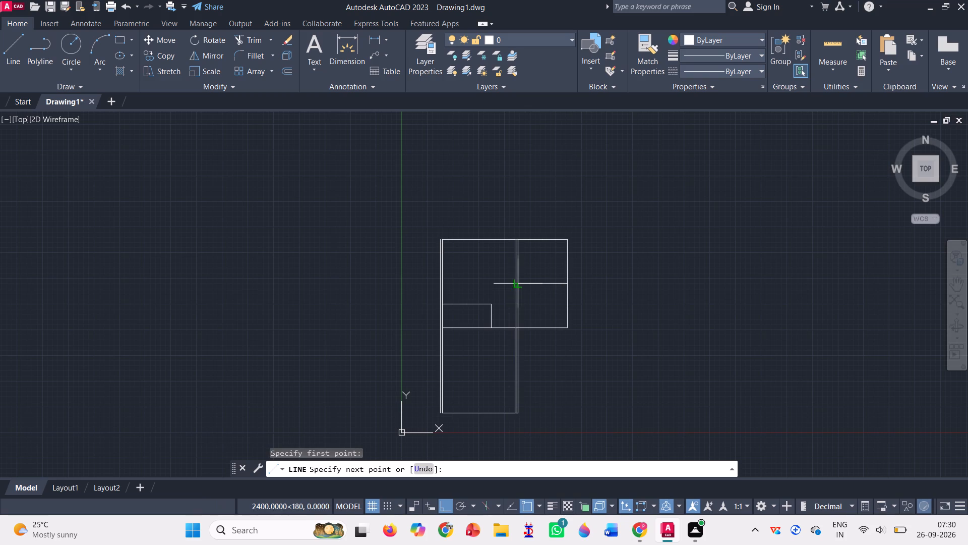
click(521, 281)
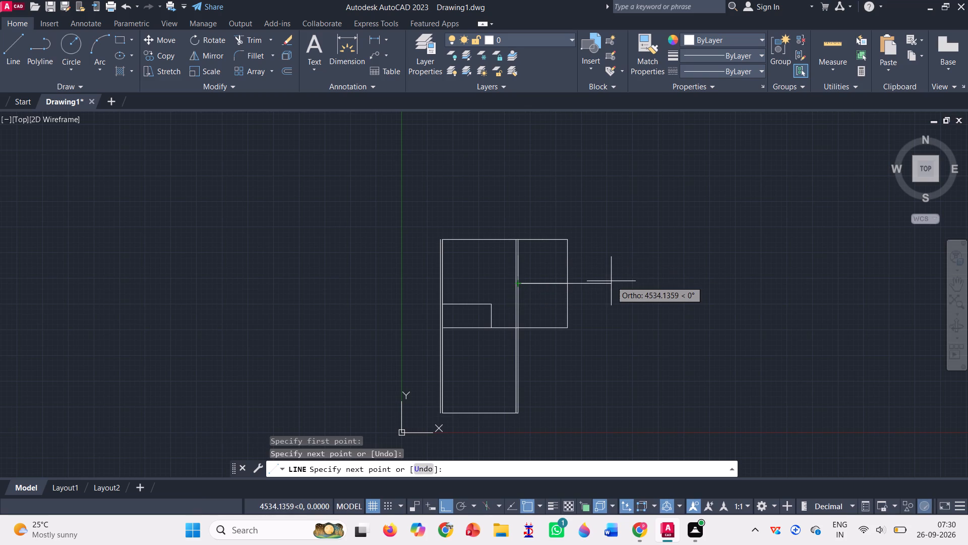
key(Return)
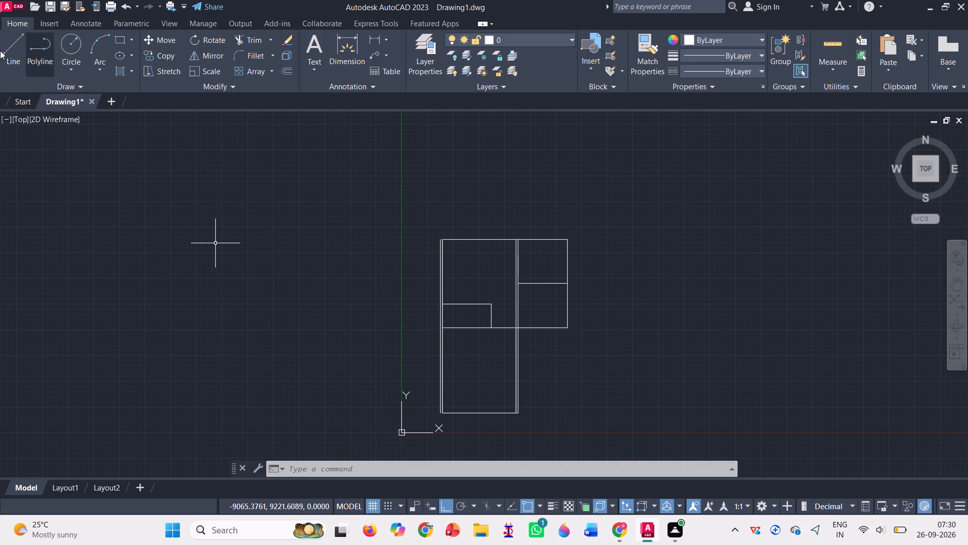
Draw a 3700-long horizontal line from the small box's upper-right corner across the double wall to the right-hand space's outer edge.
click(13, 51)
scroll(504, 306, up, 1)
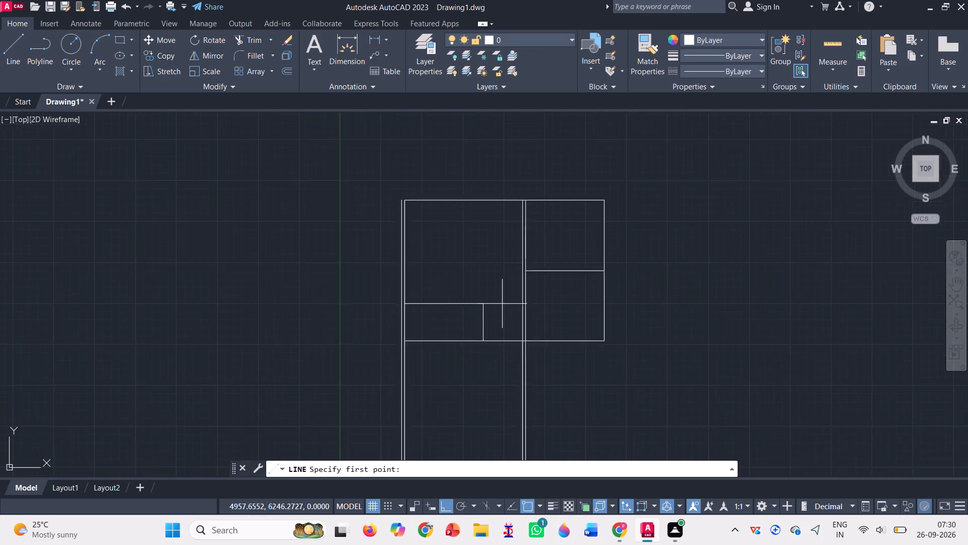
scroll(502, 304, up, 1)
click(471, 305)
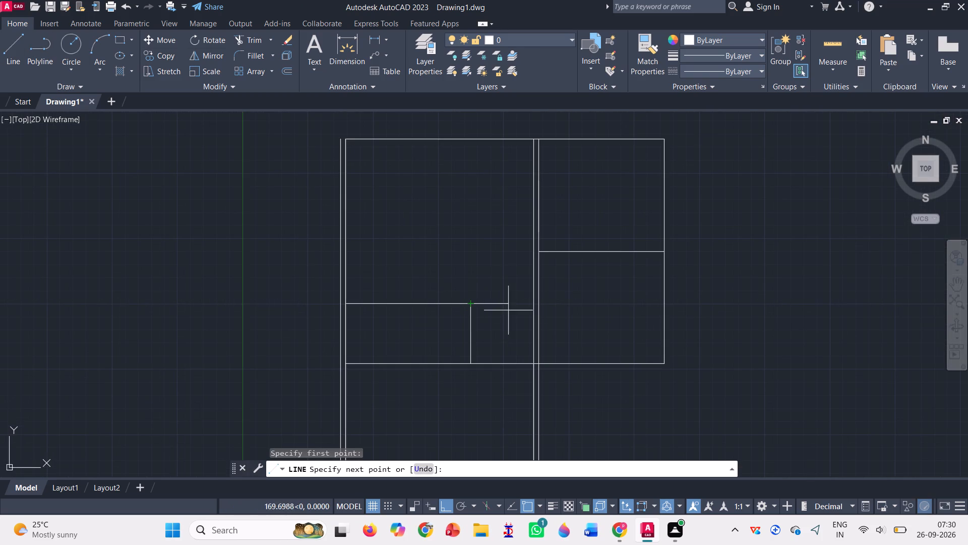
click(661, 306)
key(Return)
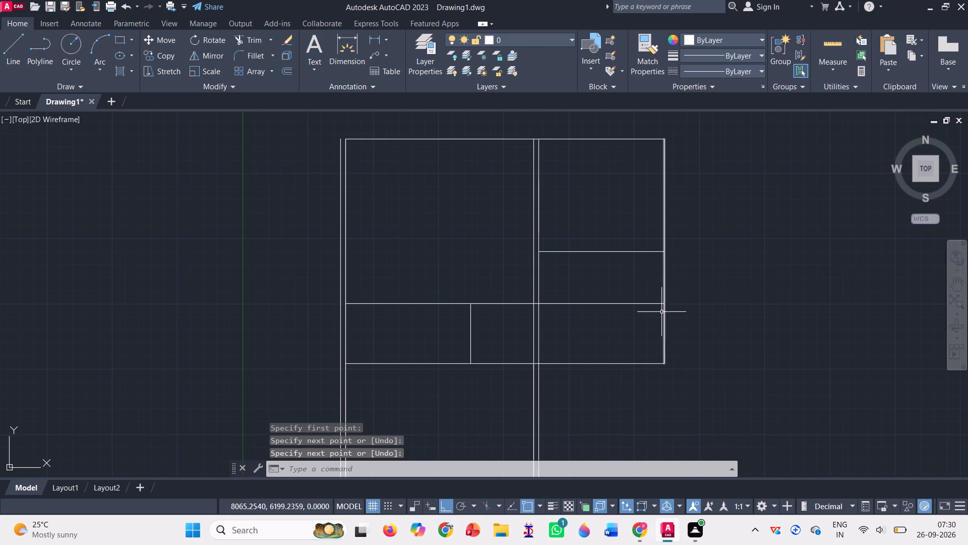
Trim the bottom line beyond the small box and the outer edge below the 3700 line, and remove the right-hand space's horizontal divider.
click(243, 37)
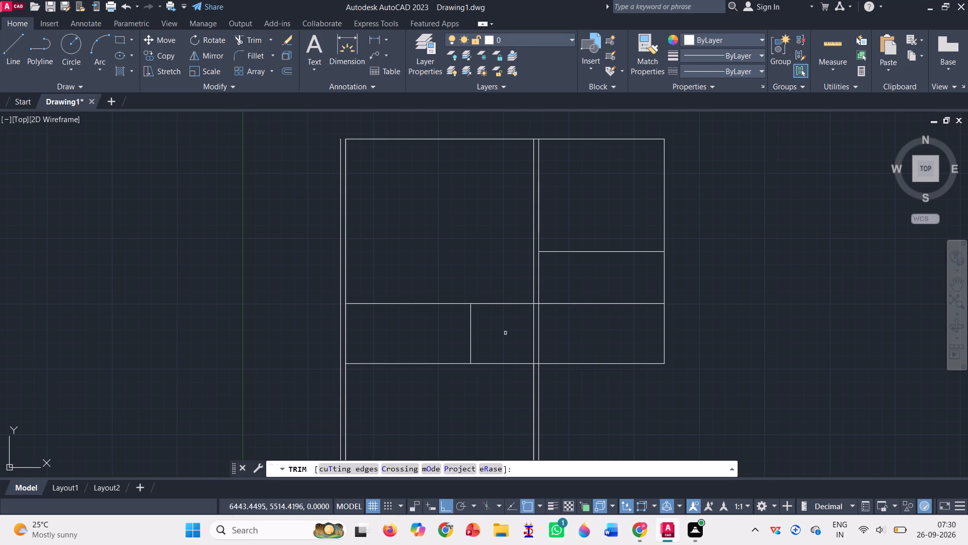
drag(490, 346, 495, 395)
click(495, 395)
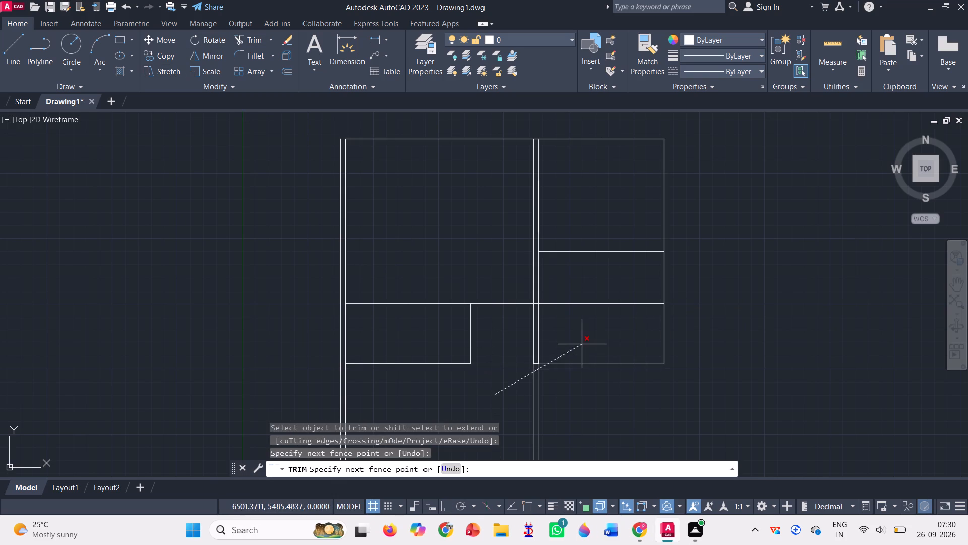
click(485, 388)
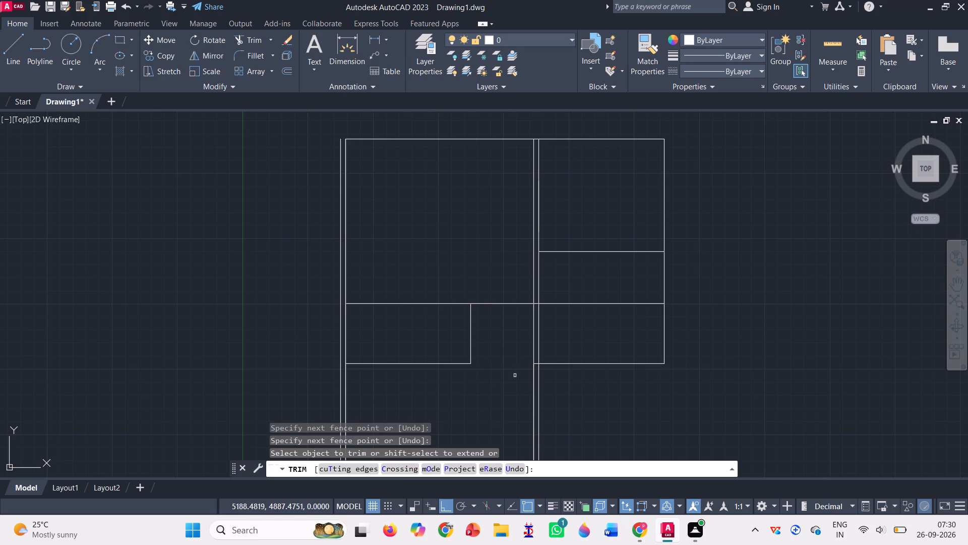
drag(570, 357, 578, 376)
drag(643, 339, 746, 349)
scroll(532, 350, up, 3)
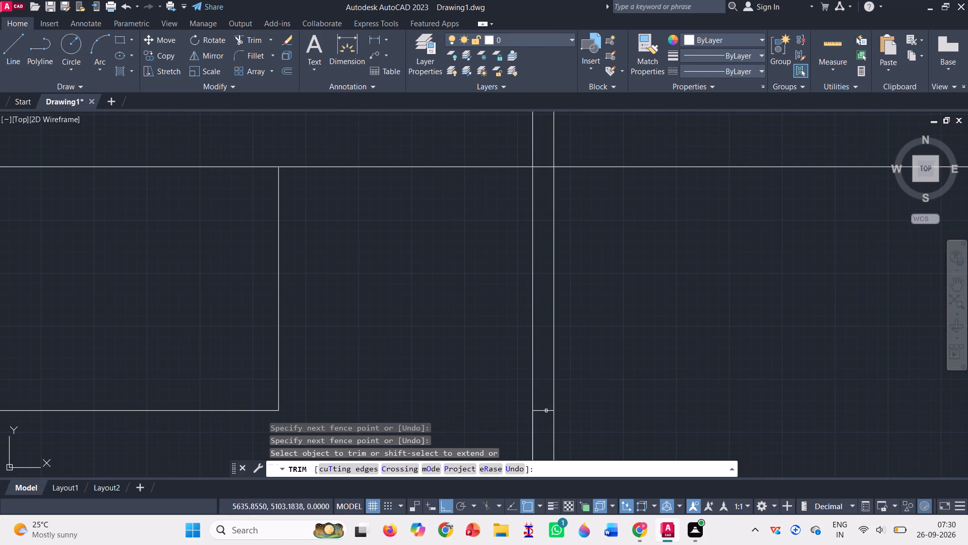
click(541, 412)
scroll(478, 381, down, 3)
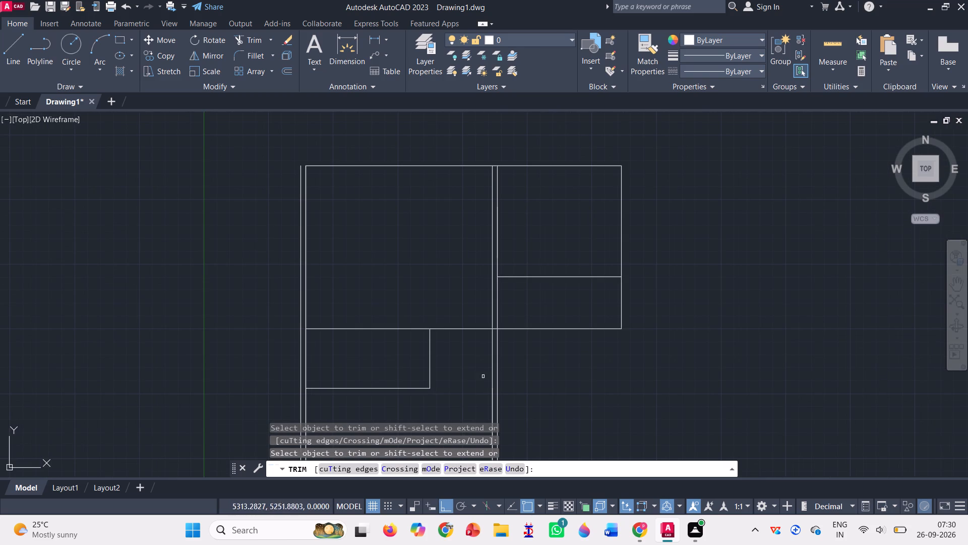
click(566, 279)
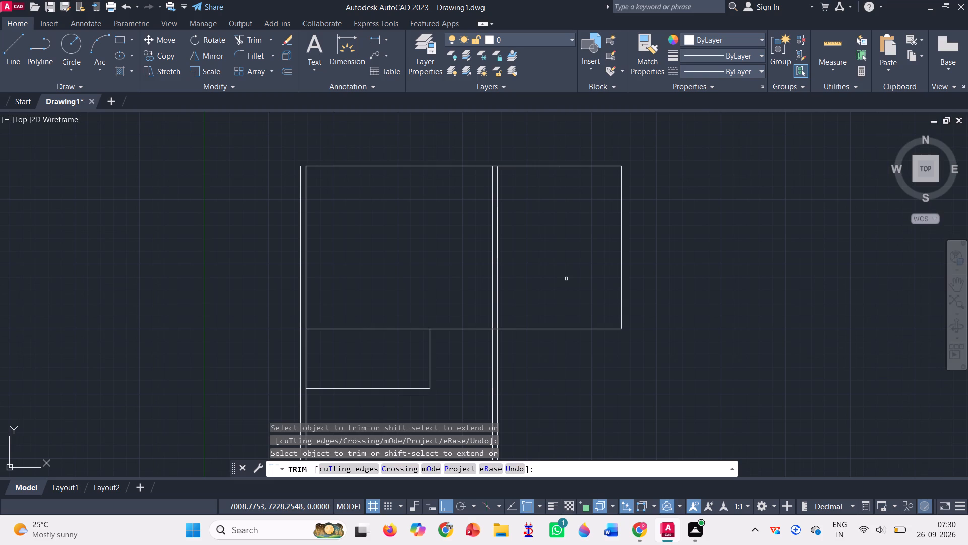
key(Return)
Draw a 2400-long horizontal divider from the midpoint of the shortened right-hand space's outer edge to the double wall.
key(l)
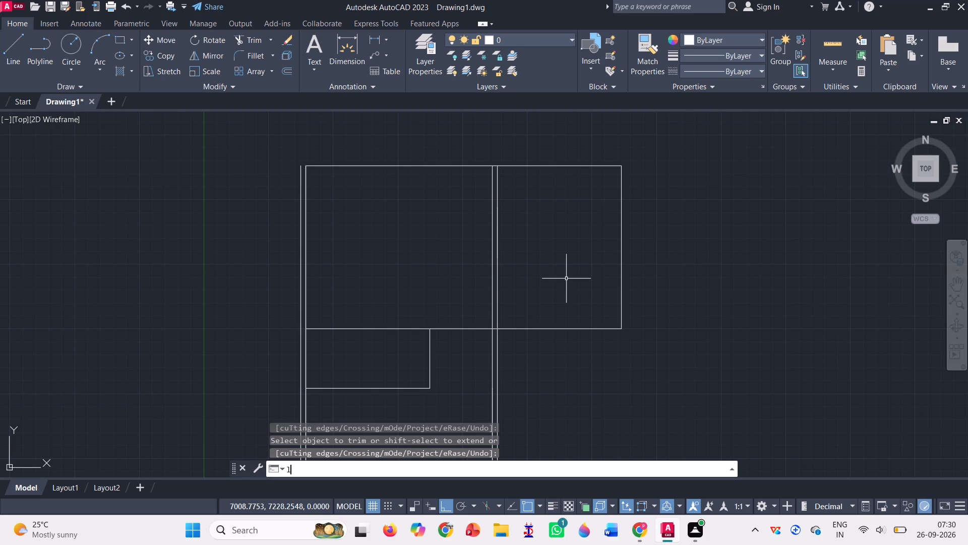
key(Return)
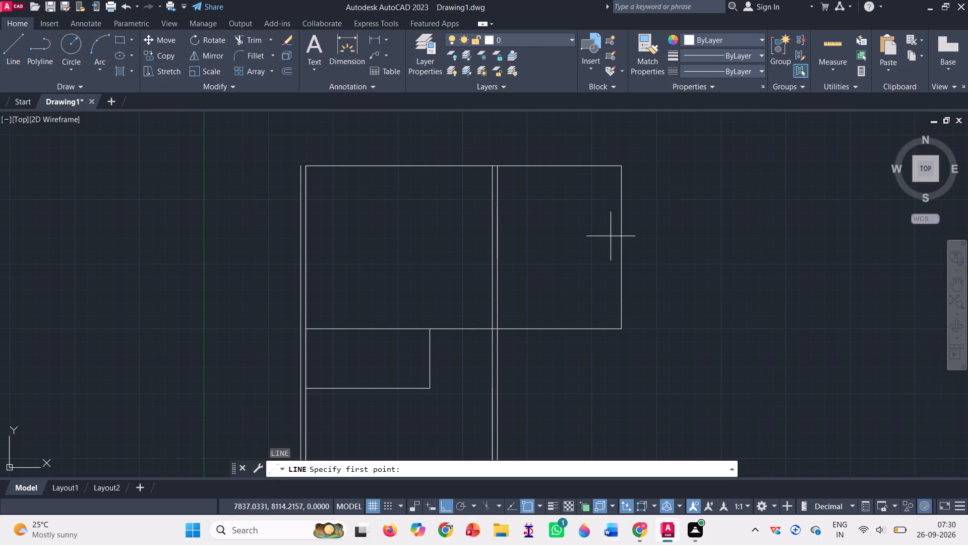
click(623, 244)
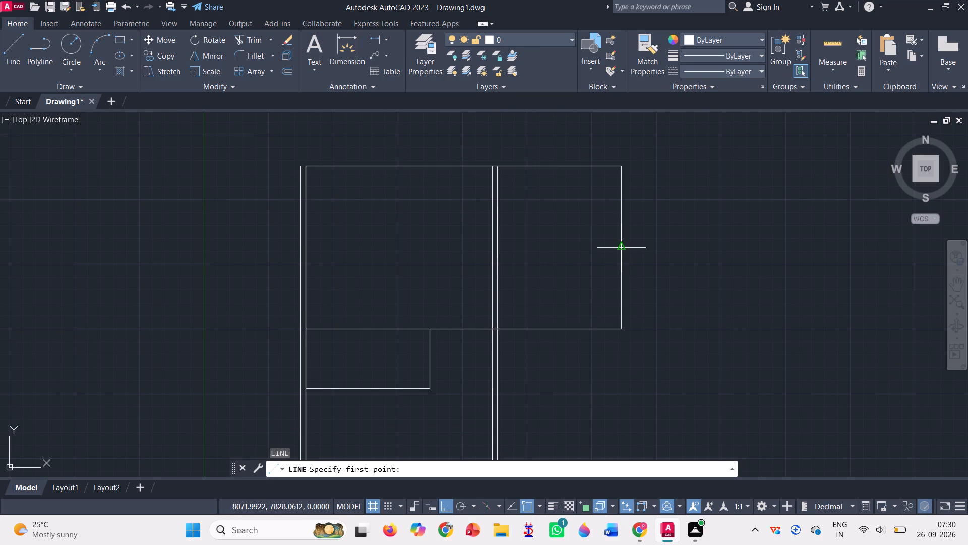
click(496, 246)
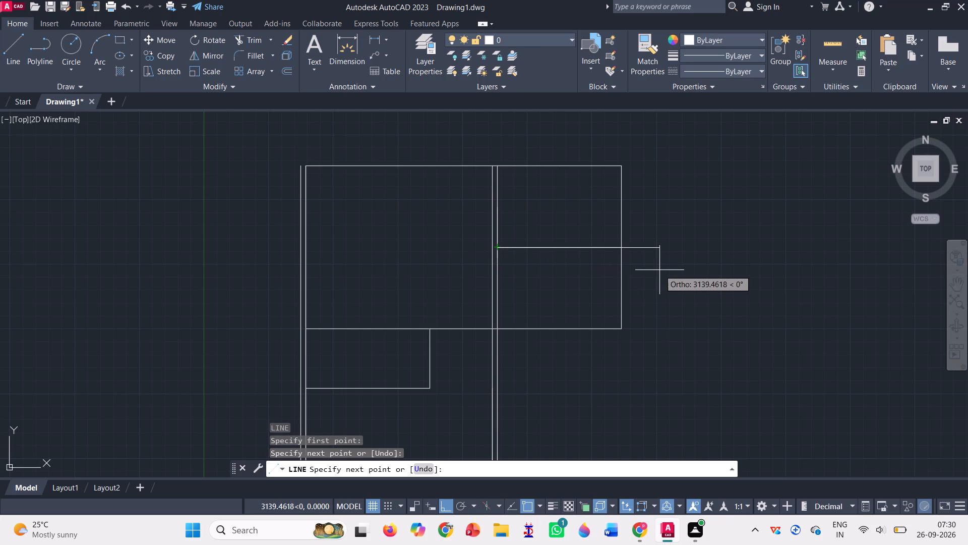
key(Return)
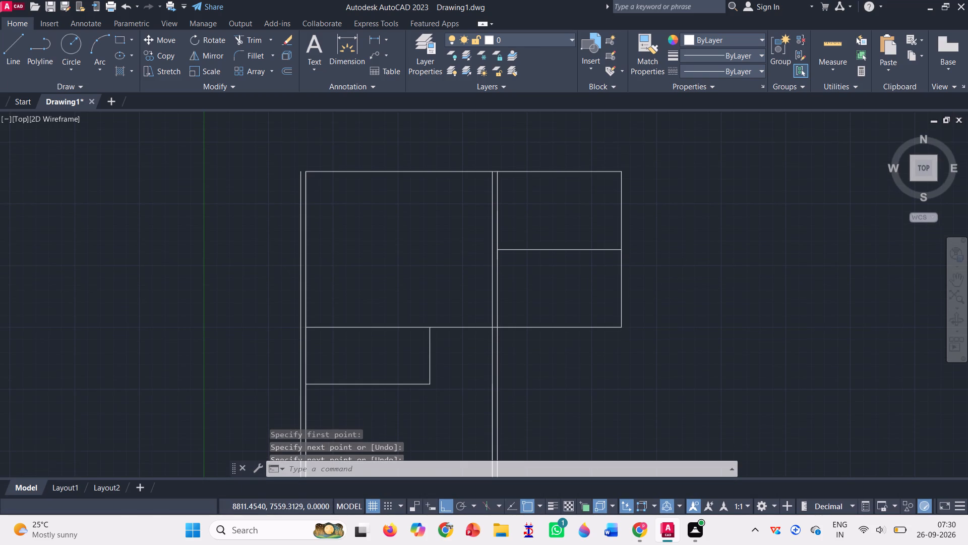
From the divided space's upper-right corner, draw a room outline: 3100 right, 3150 down, and left to the divided space's lower-right corner.
click(12, 53)
scroll(378, 302, down, 1)
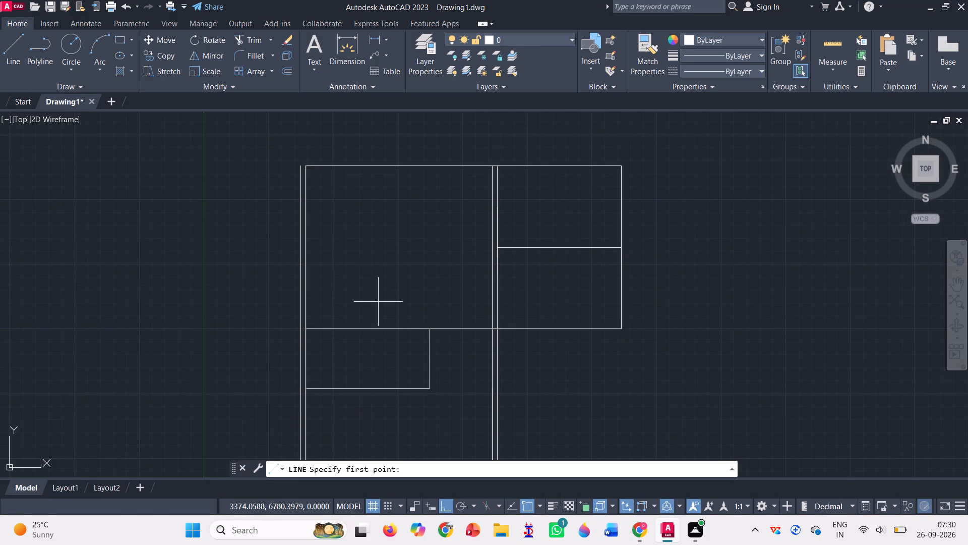
scroll(547, 231, up, 1)
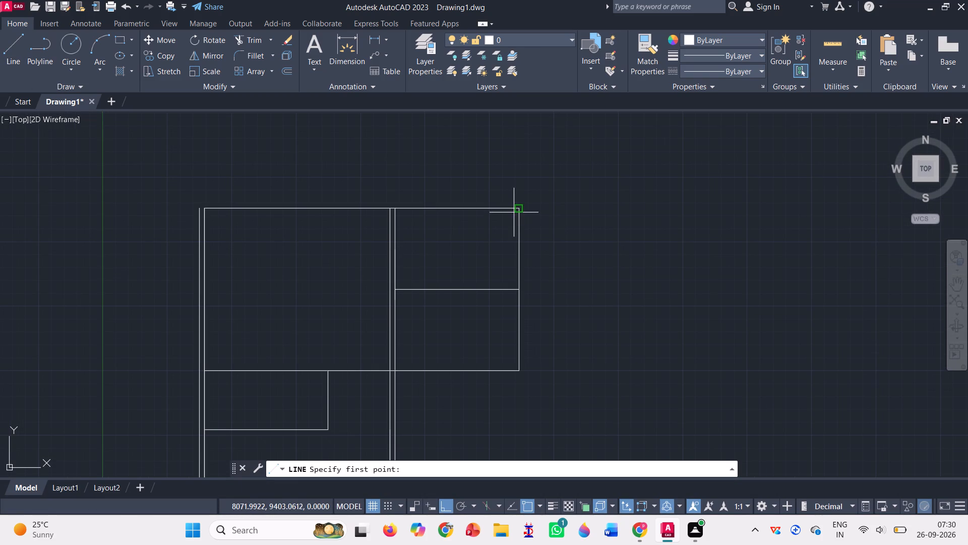
click(517, 210)
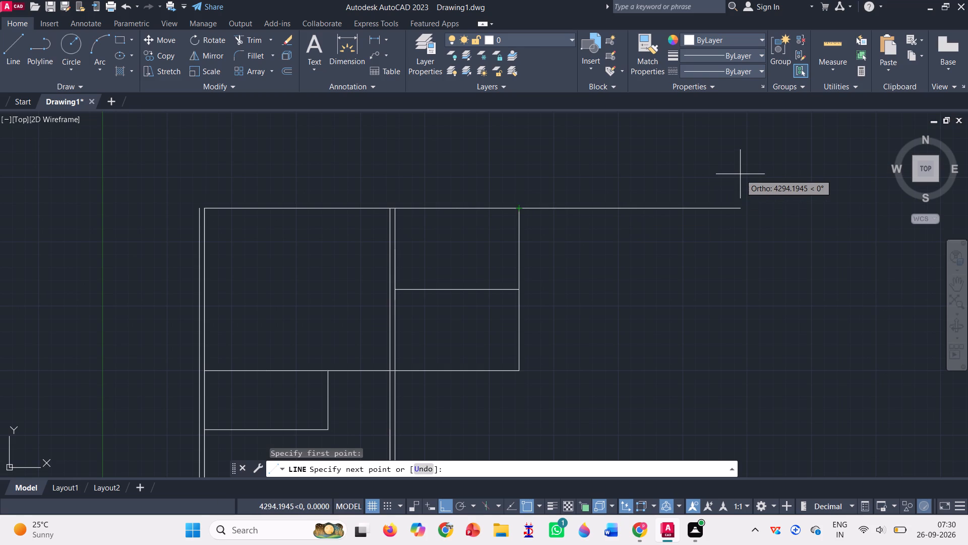
key(3)
text(300)
key(BackSpace)
key(BackSpace)
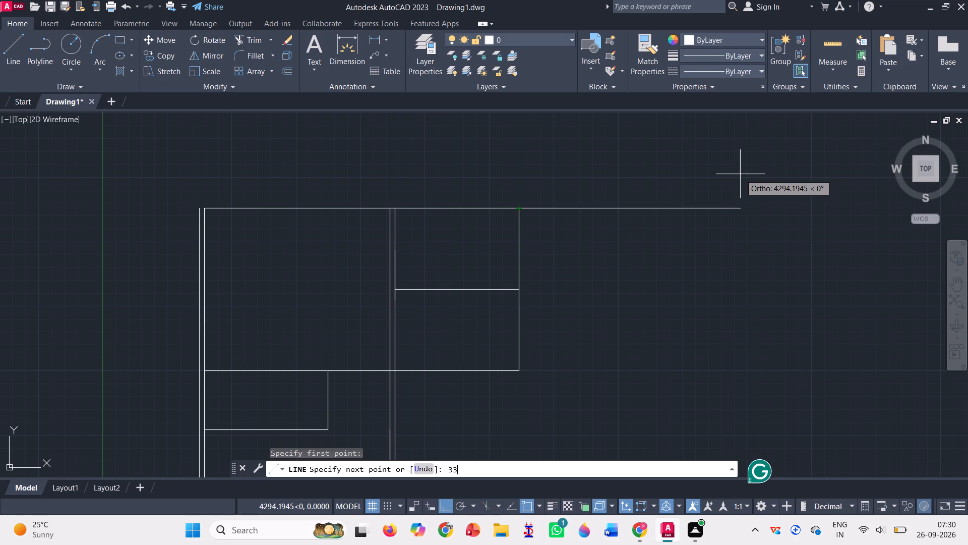
key(BackSpace)
text(100)
key(Return)
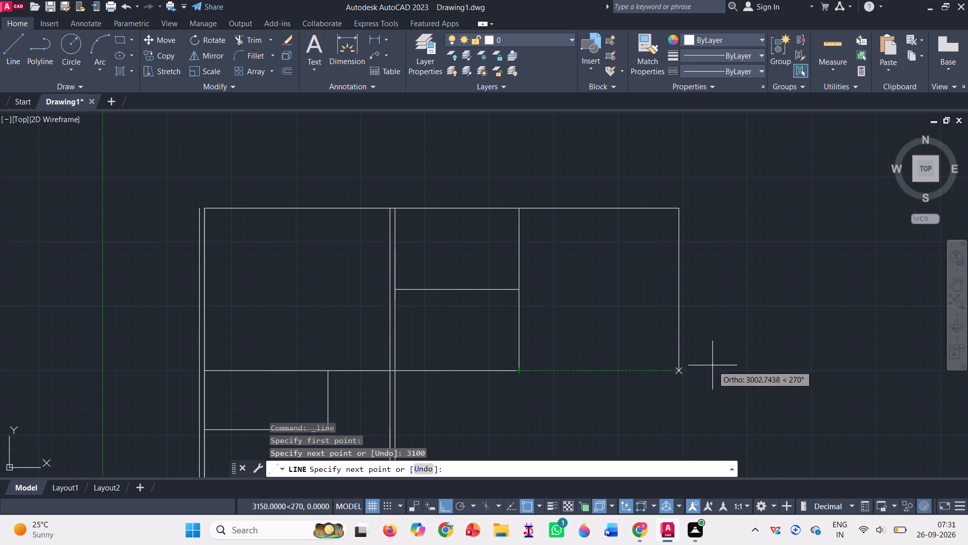
click(678, 370)
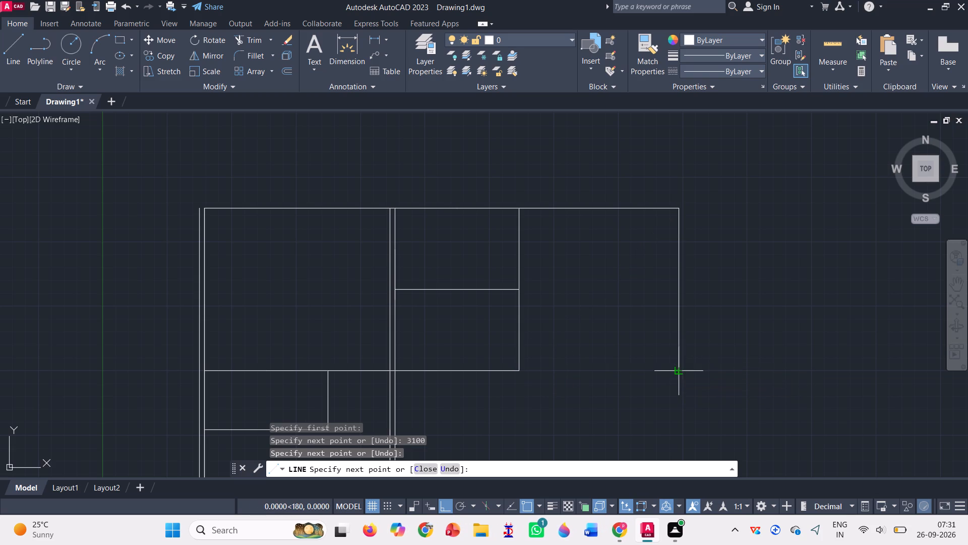
click(519, 372)
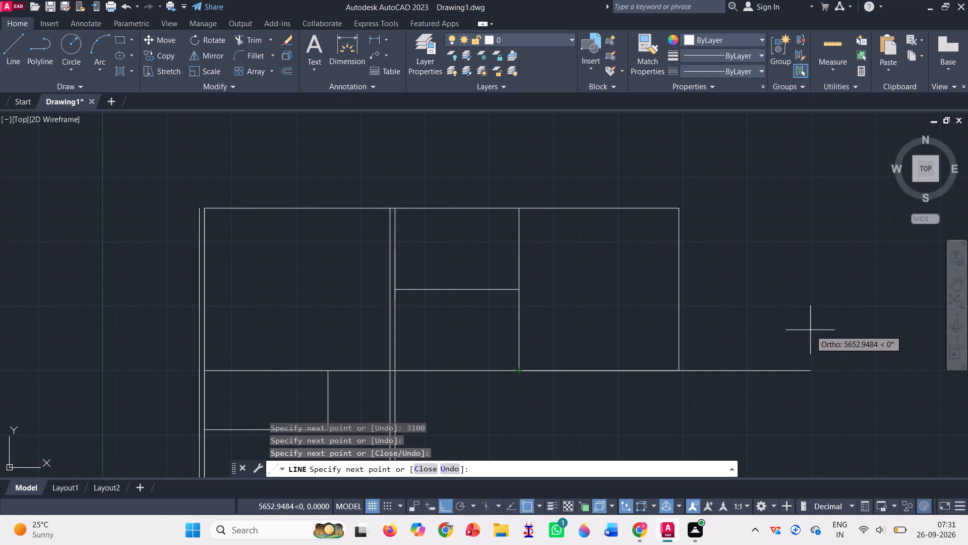
Outline a 1200-wide space beside the 3100-wide room: 1200 right, 1900 up and on to the top line's level, and left to the room's upper-right corner.
text(1200)
key(Return)
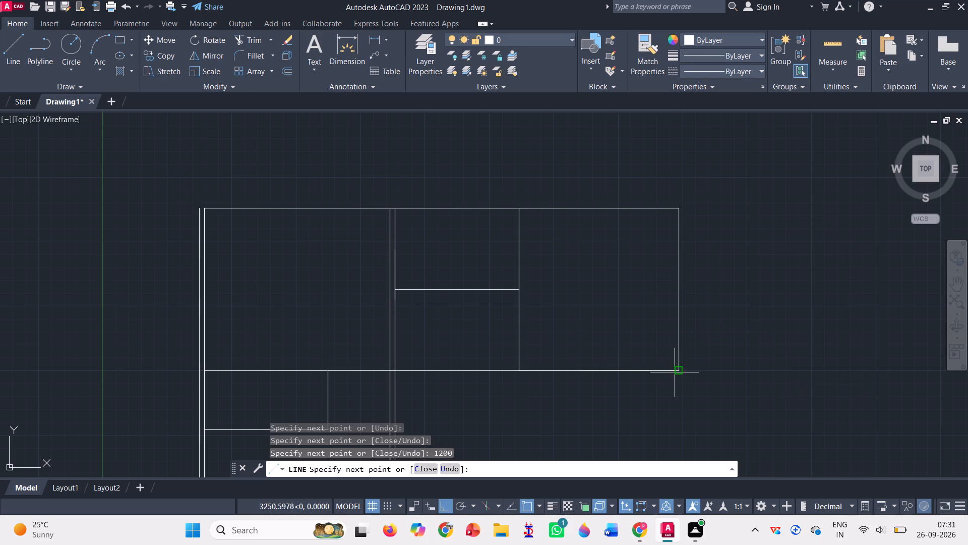
click(679, 368)
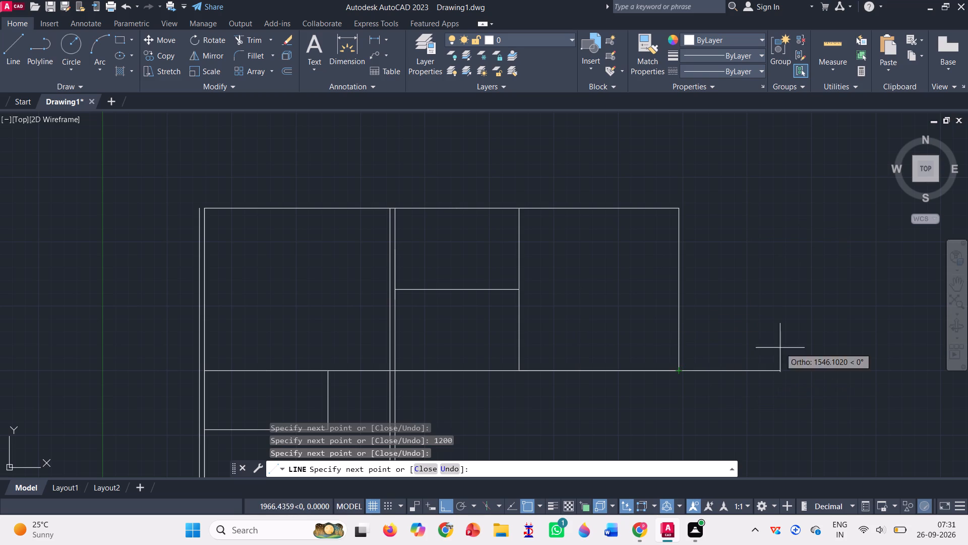
text(1200)
key(Return)
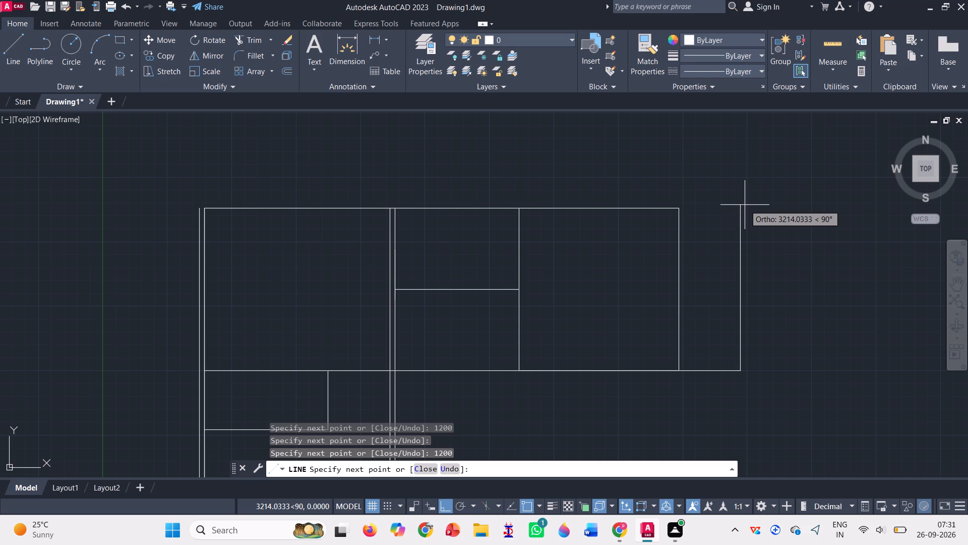
text(1900)
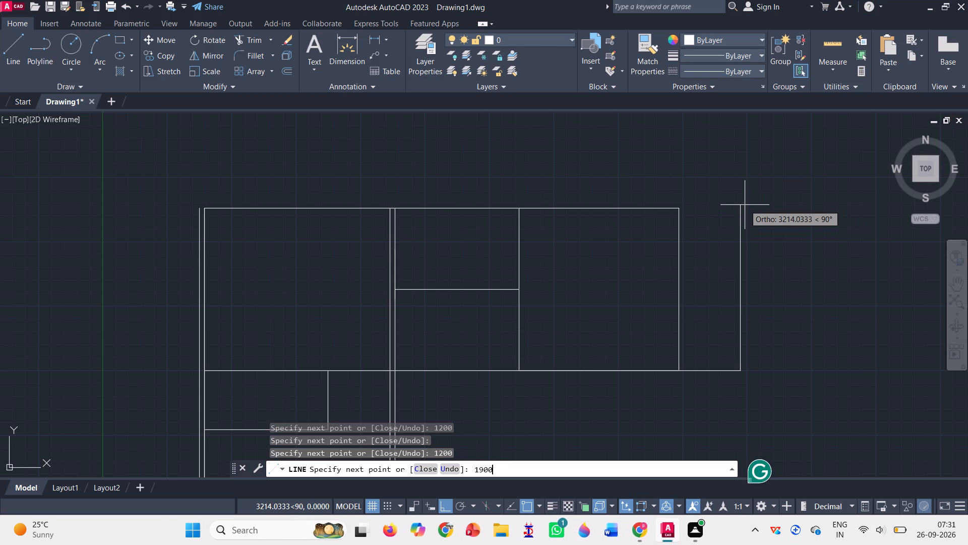
key(Return)
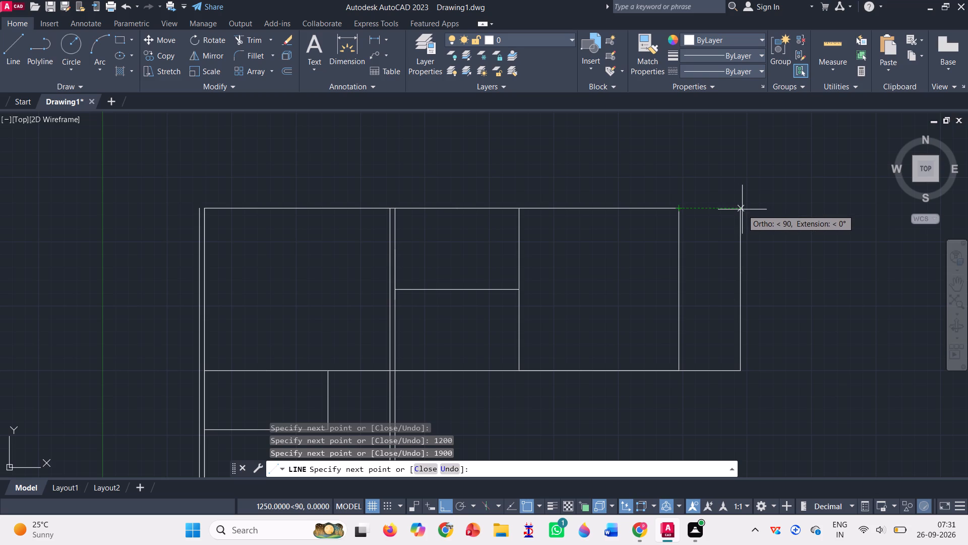
click(742, 209)
click(682, 205)
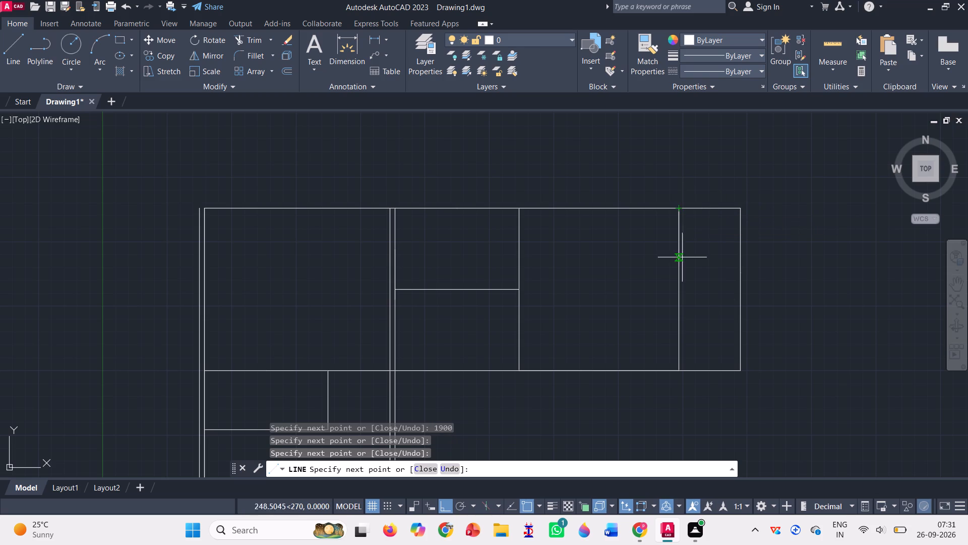
key(Escape)
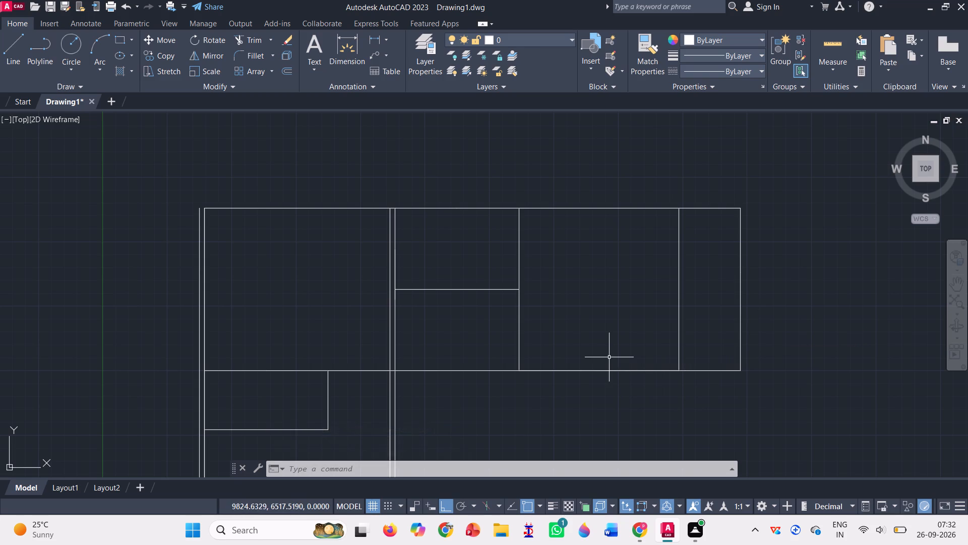
Move the bottom lines of the 3100-wide room and the 1200-wide space up by about 450.
click(162, 39)
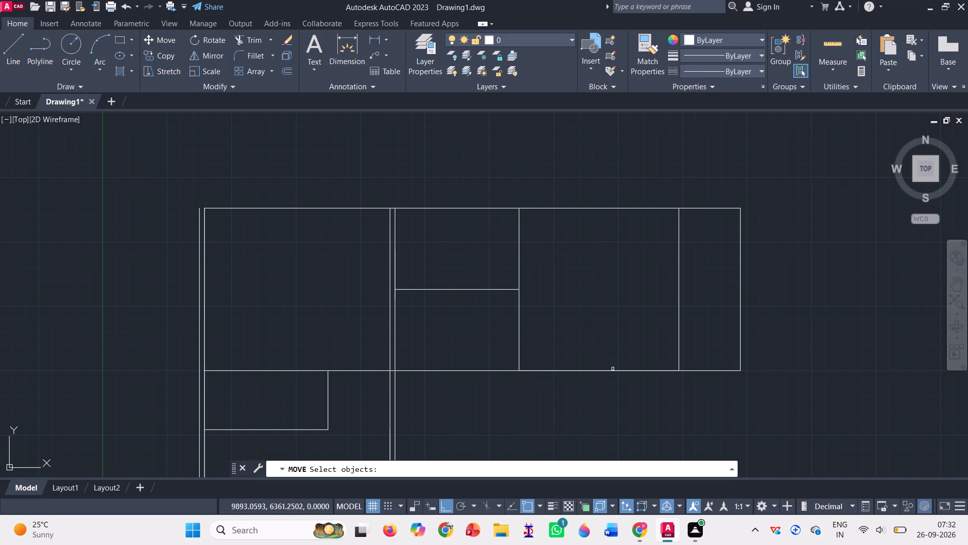
click(613, 372)
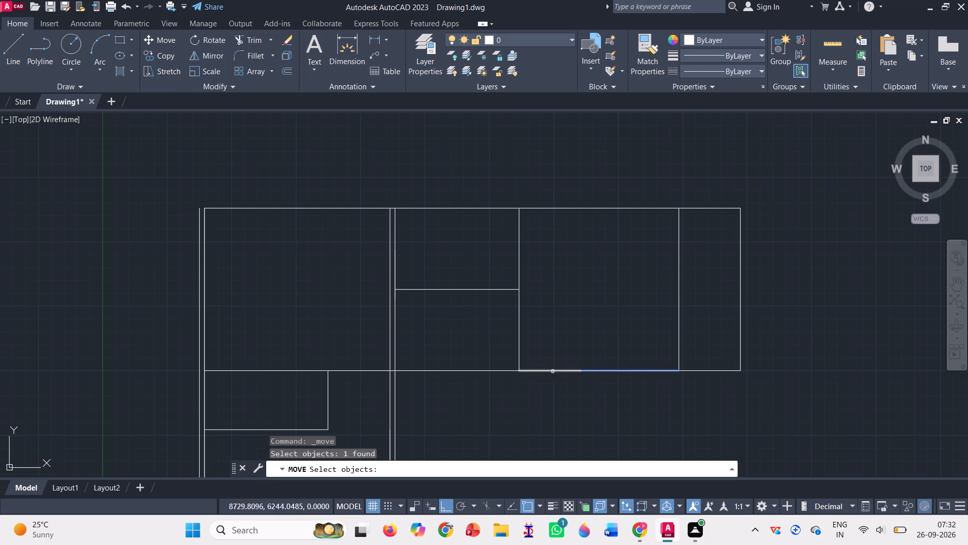
click(560, 370)
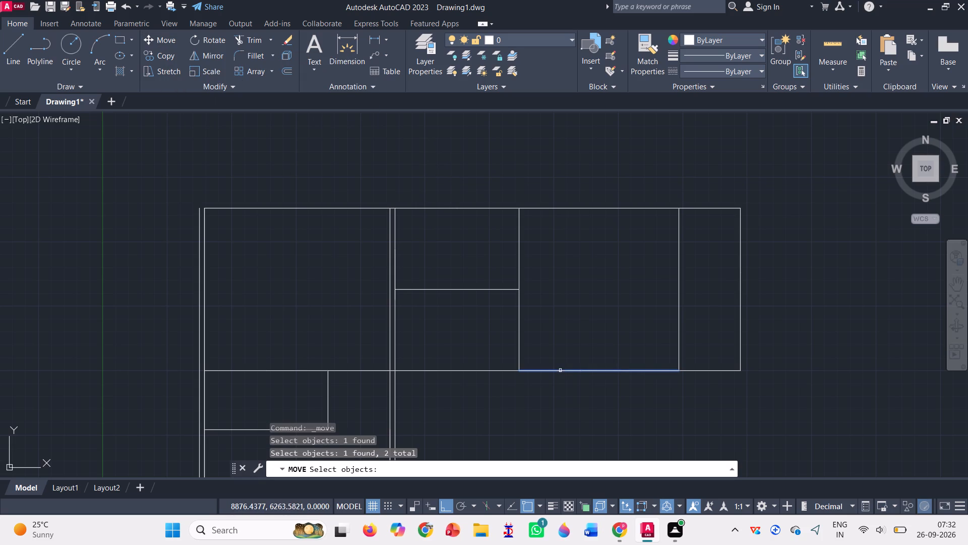
click(702, 372)
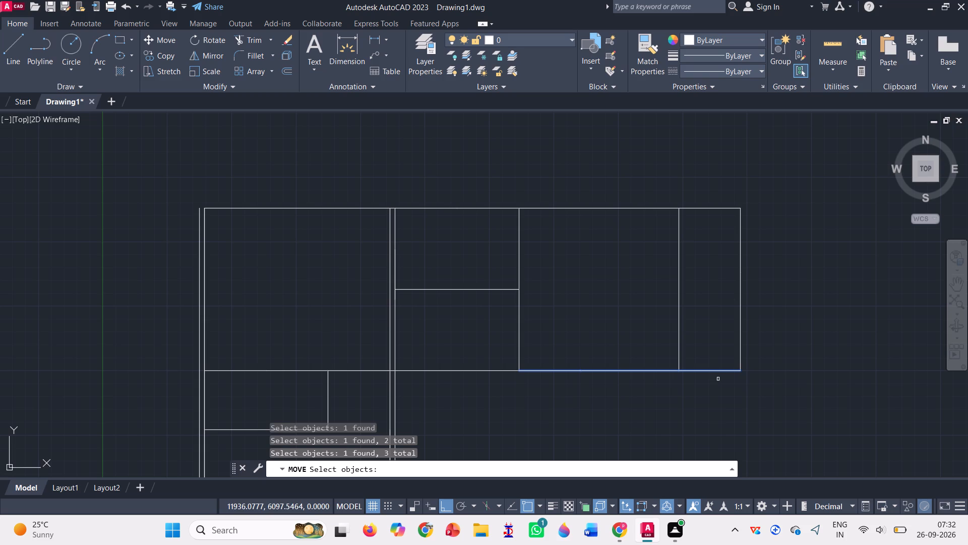
key(Return)
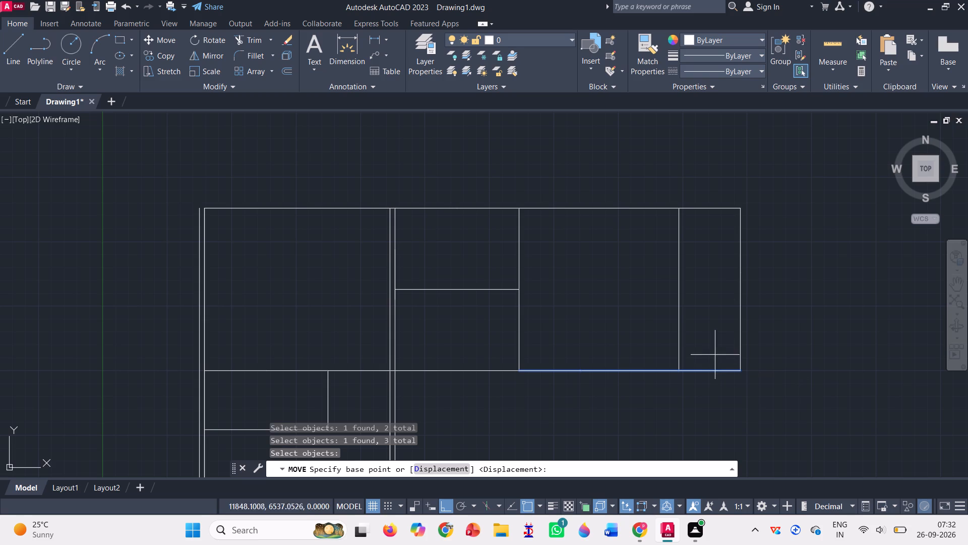
click(739, 374)
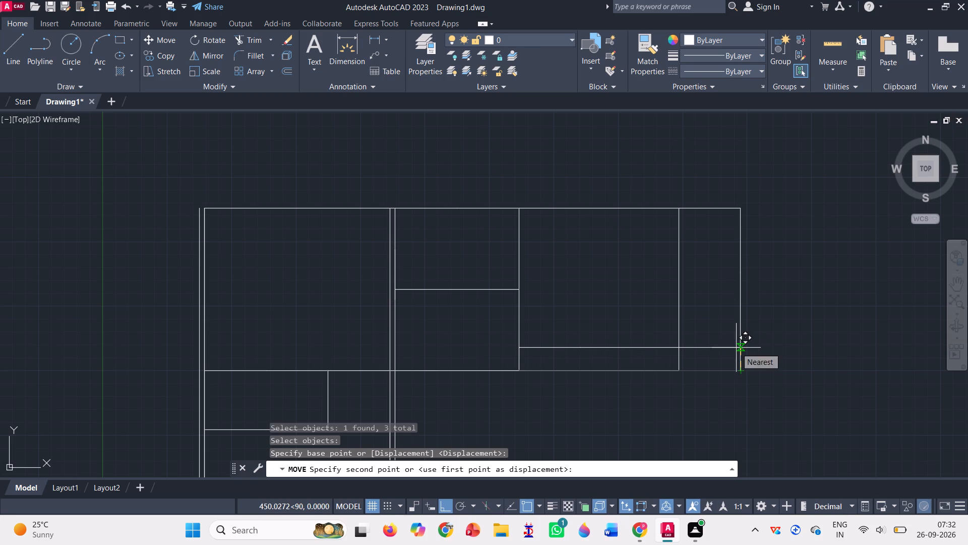
click(736, 348)
Delete the 3100-wide room's leftover original bottom line and trim the two vertical ends hanging below the raised bottom line.
scroll(768, 335, down, 1)
scroll(752, 332, up, 2)
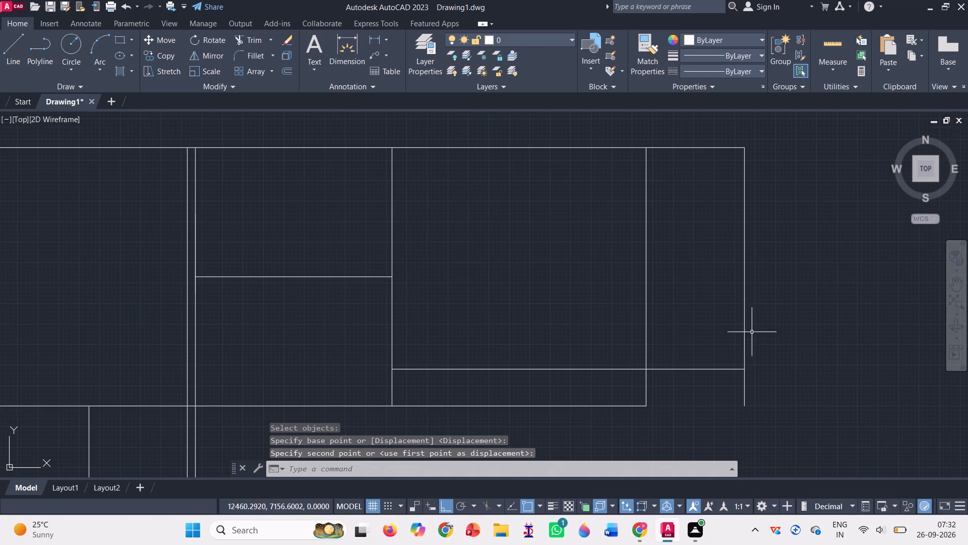
click(589, 406)
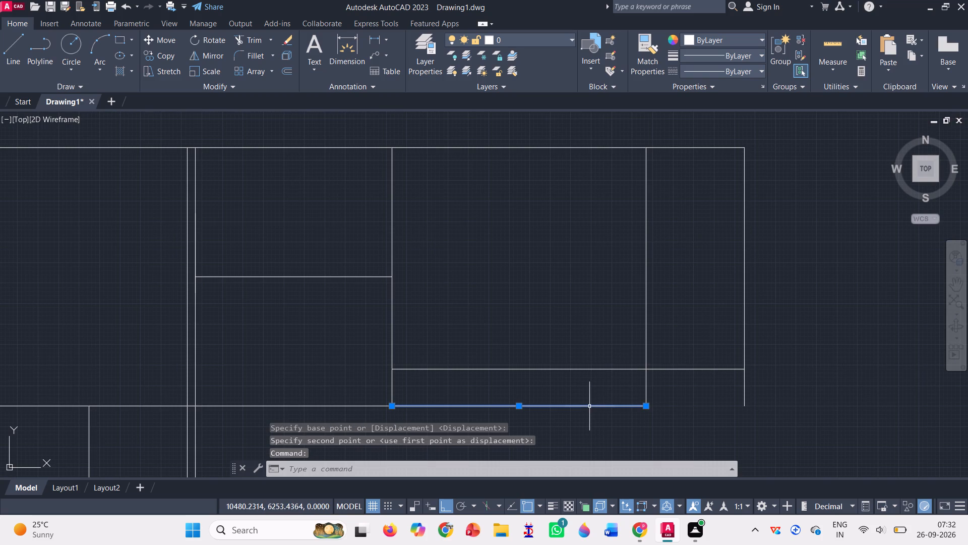
key(Delete)
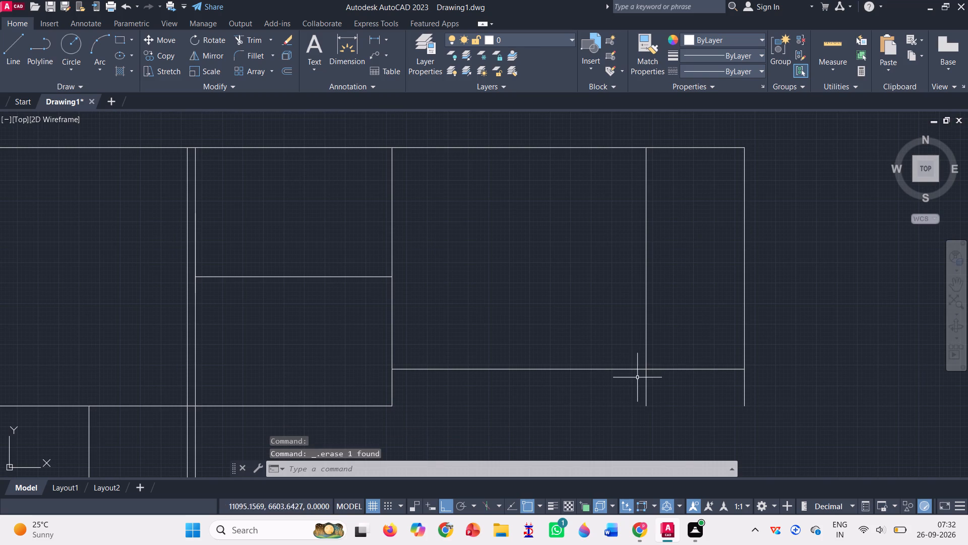
click(255, 39)
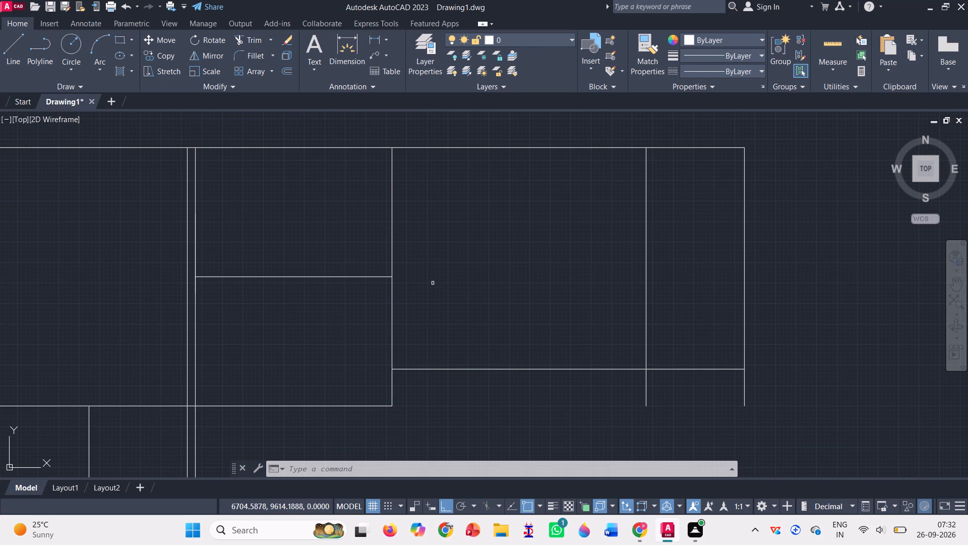
drag(625, 391, 782, 367)
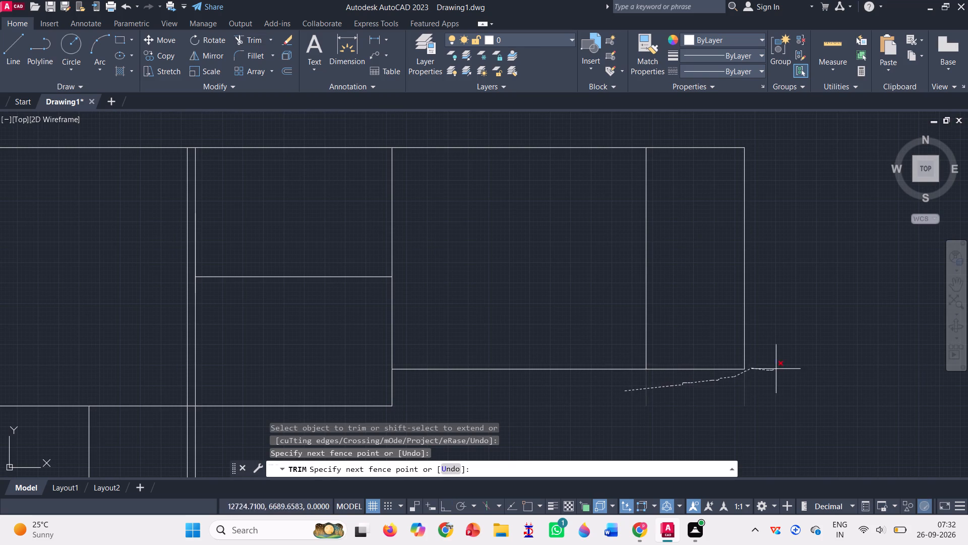
drag(782, 367, 789, 367)
From the 1200-wide space's lower-right corner, draw lines 5500 down, 5000 left, and up to the divided space's bottom line.
scroll(751, 392, down, 2)
scroll(494, 206, down, 1)
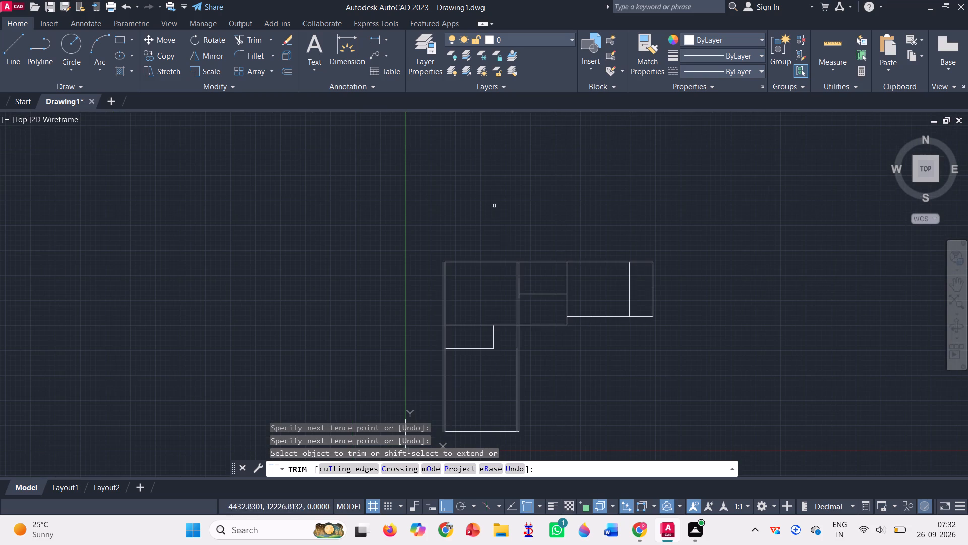
click(12, 37)
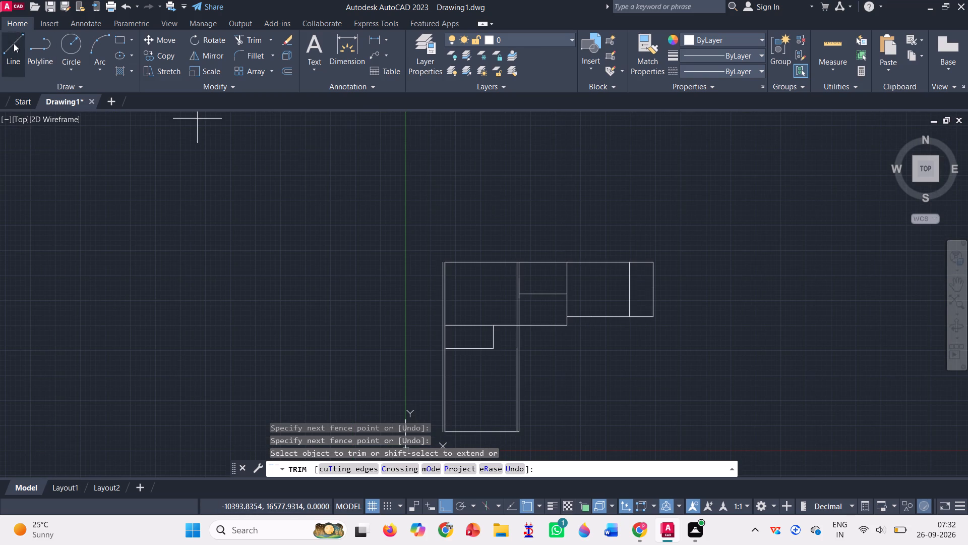
scroll(339, 320, down, 1)
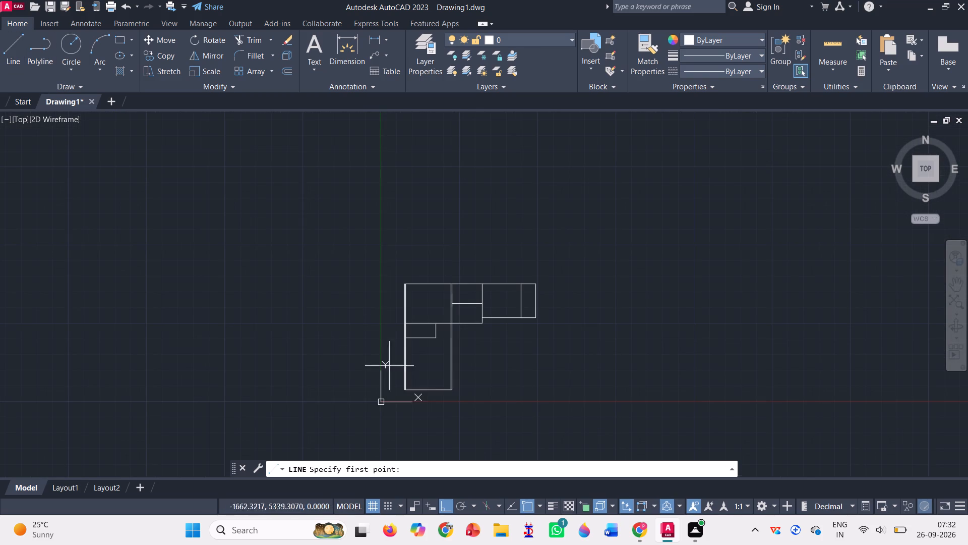
scroll(449, 411, up, 1)
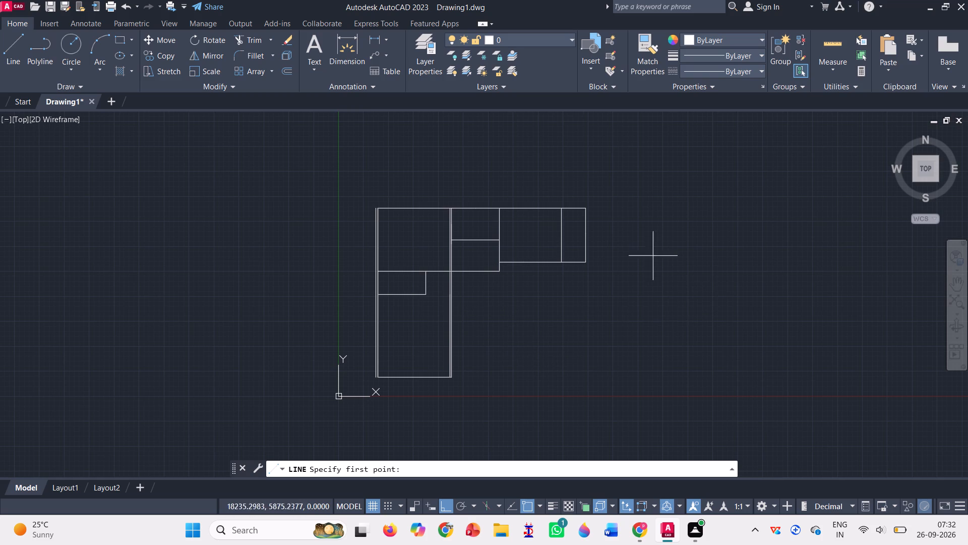
click(586, 262)
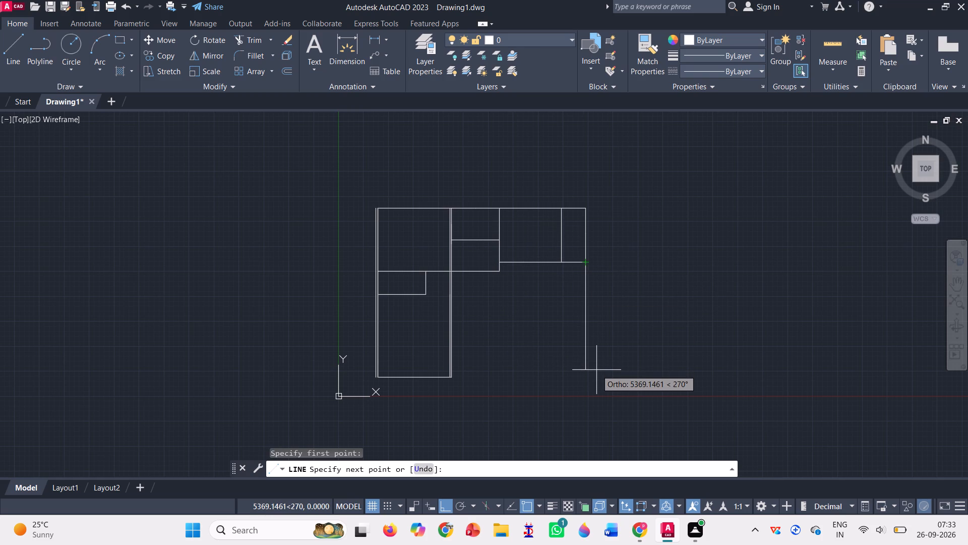
text(55)
text(00)
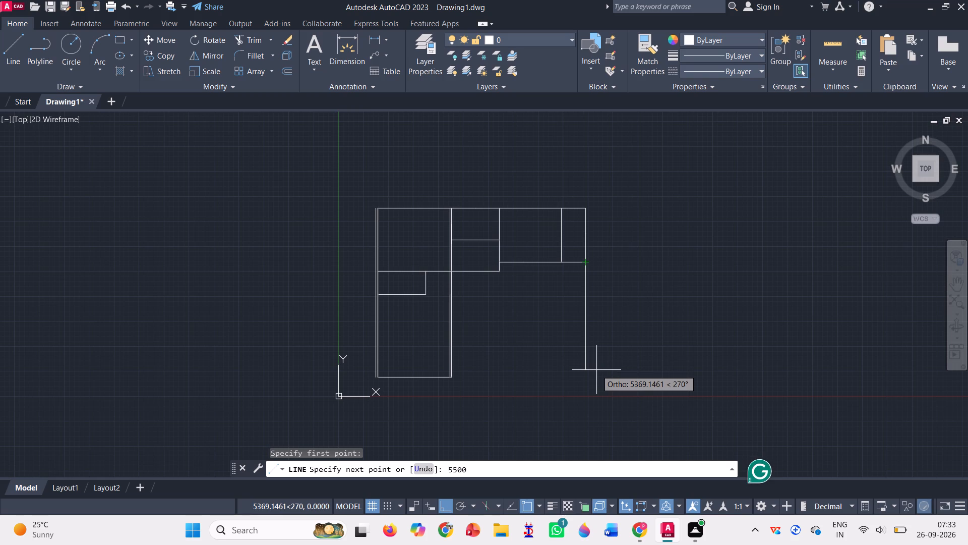
key(Return)
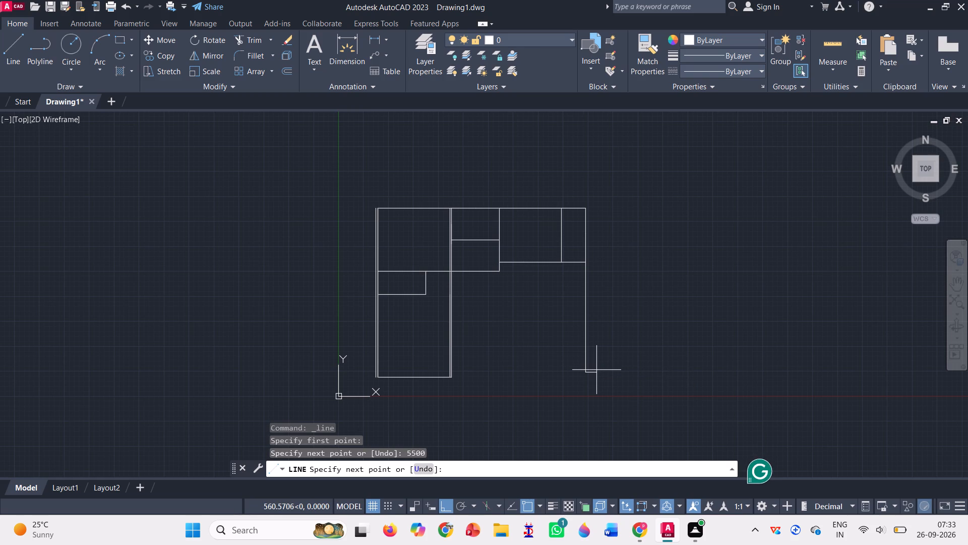
text(5000)
key(Return)
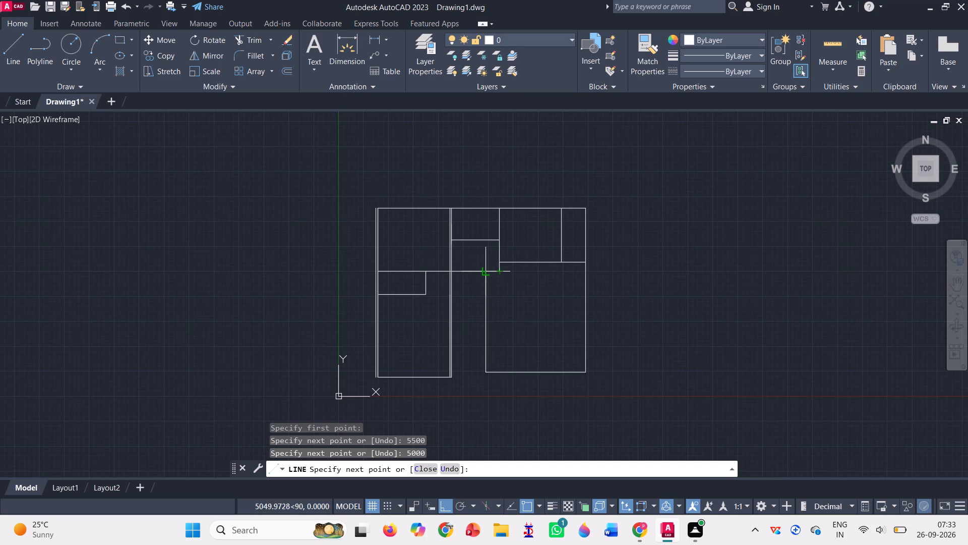
click(483, 269)
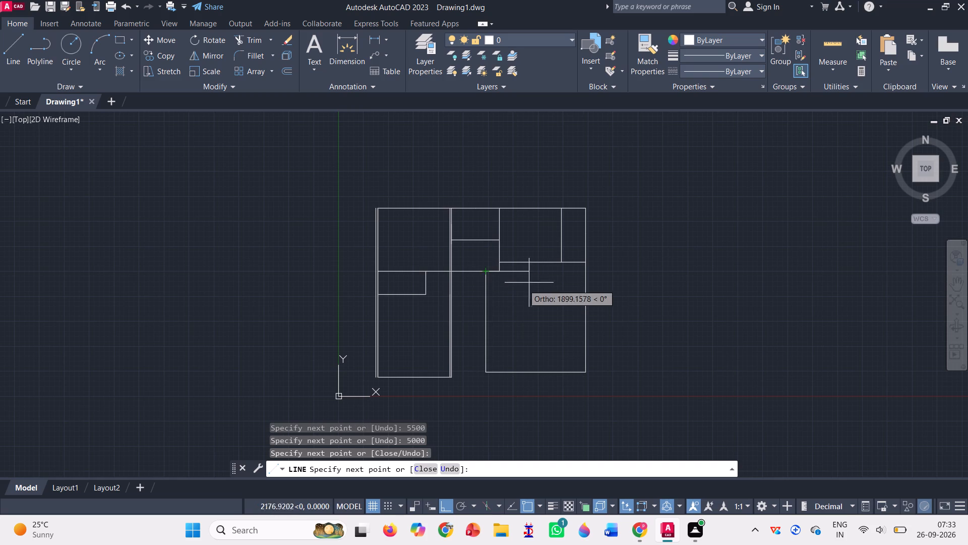
key(Return)
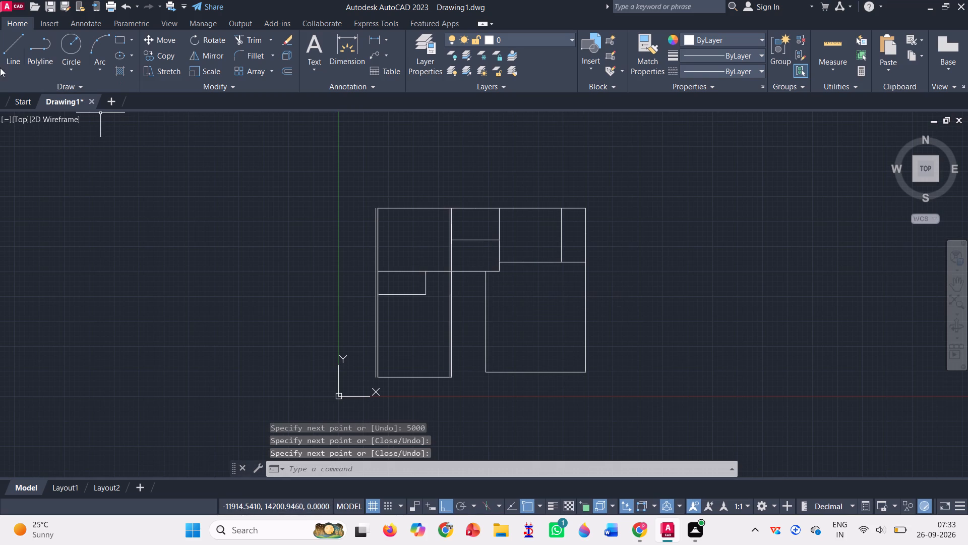
Draw a line from the double wall's lower outer corner 1700 right, and up to the large lower room's lower-left corner.
click(12, 50)
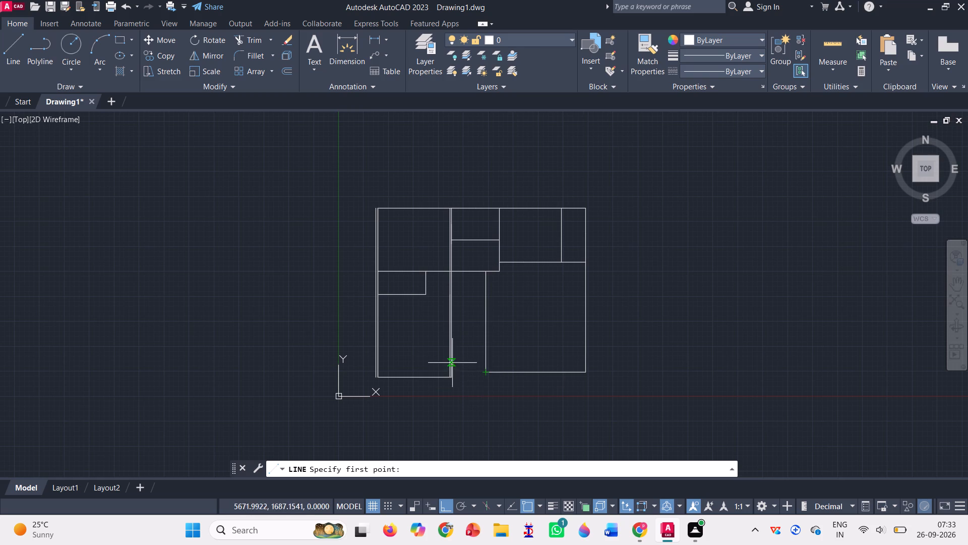
scroll(455, 380, up, 4)
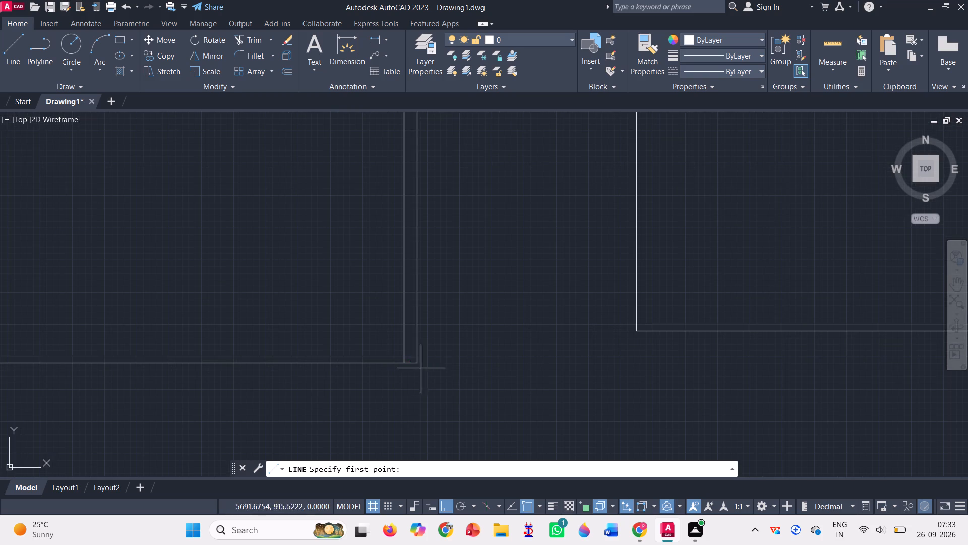
click(415, 363)
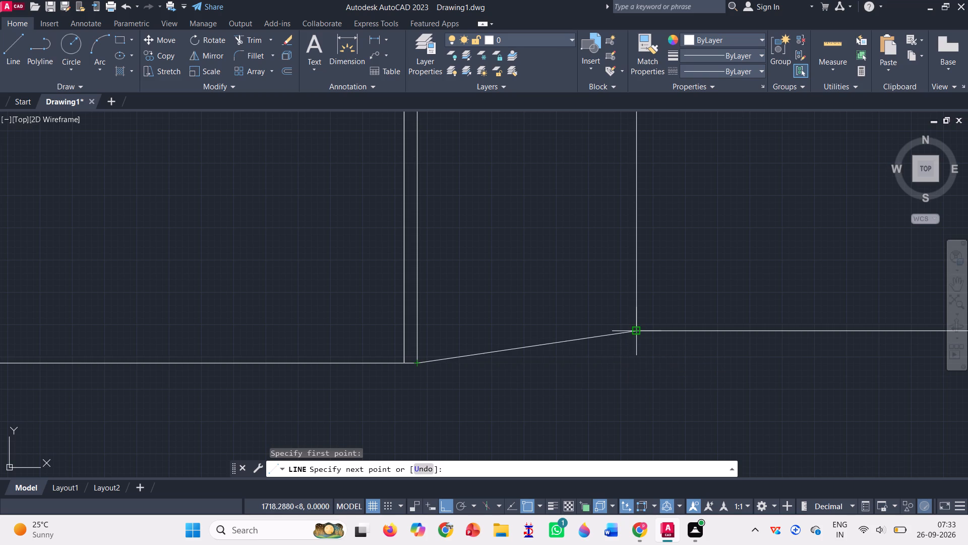
click(635, 365)
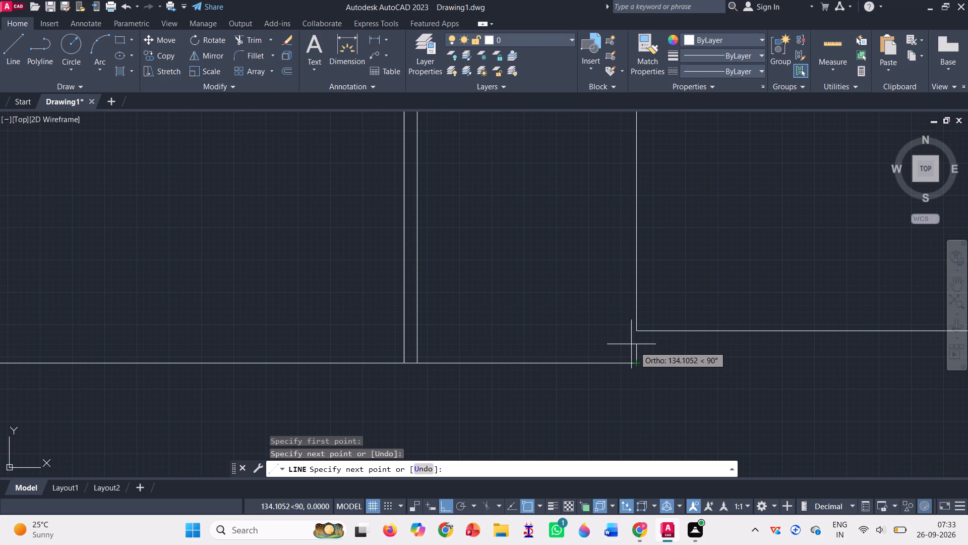
scroll(631, 342, down, 1)
scroll(618, 303, down, 3)
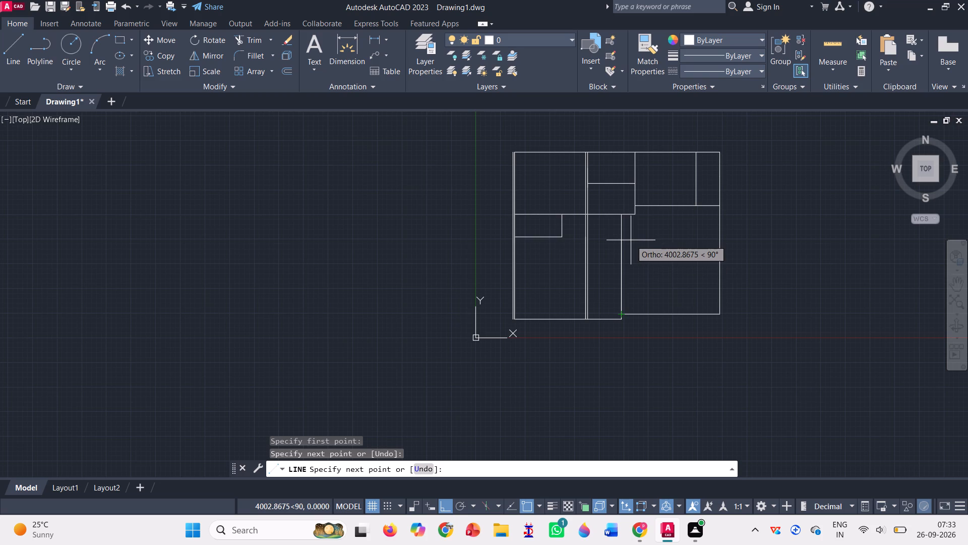
click(623, 310)
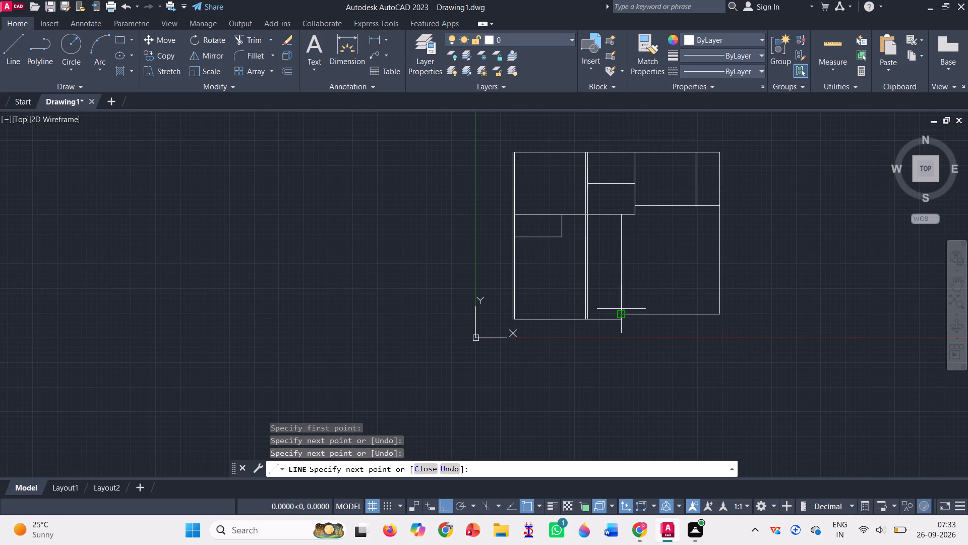
key(Return)
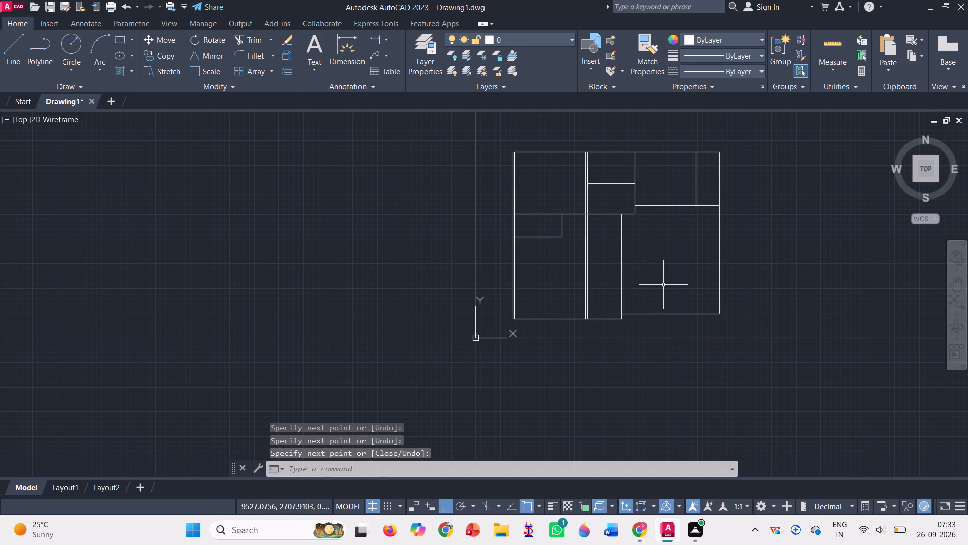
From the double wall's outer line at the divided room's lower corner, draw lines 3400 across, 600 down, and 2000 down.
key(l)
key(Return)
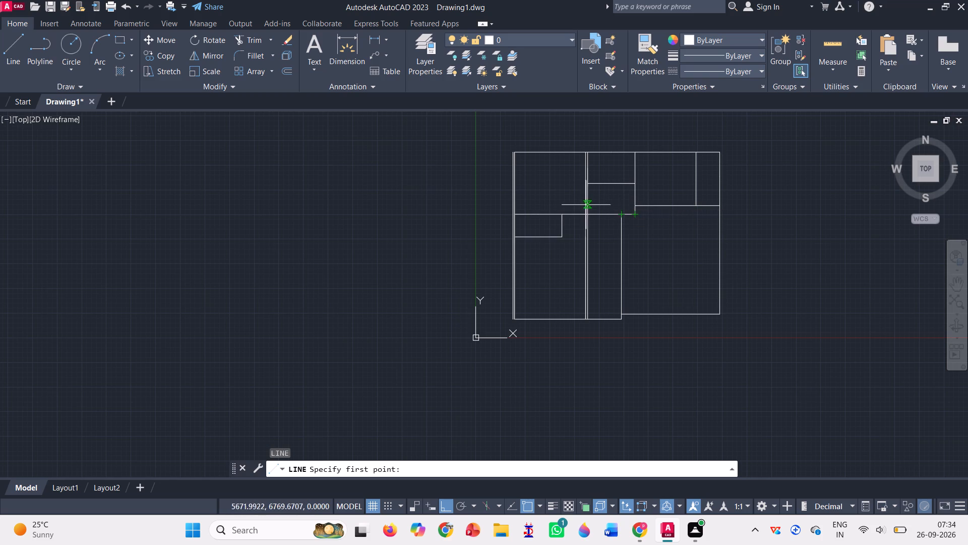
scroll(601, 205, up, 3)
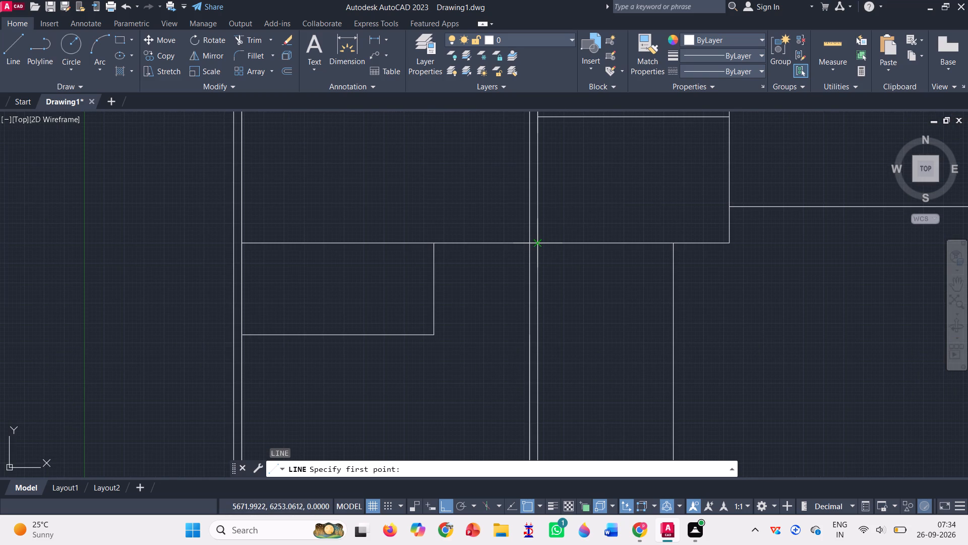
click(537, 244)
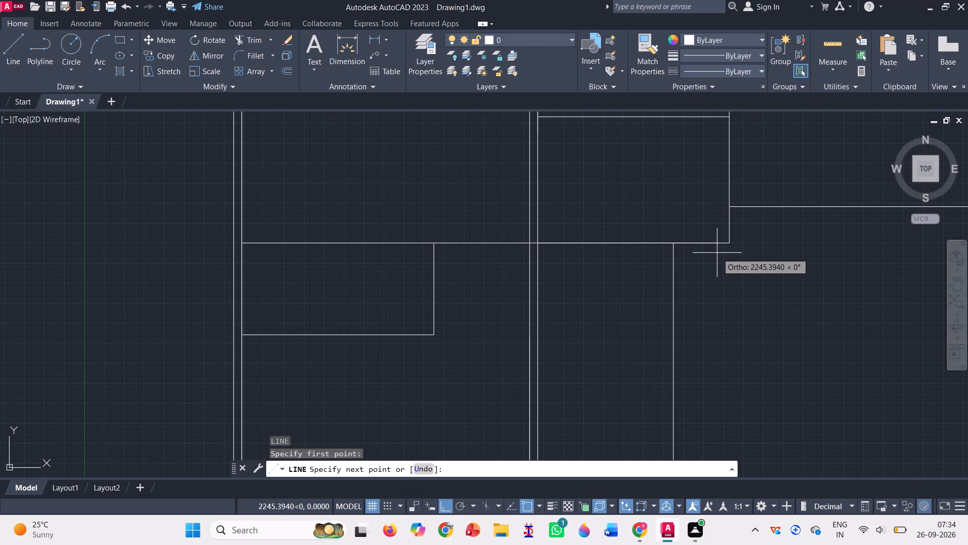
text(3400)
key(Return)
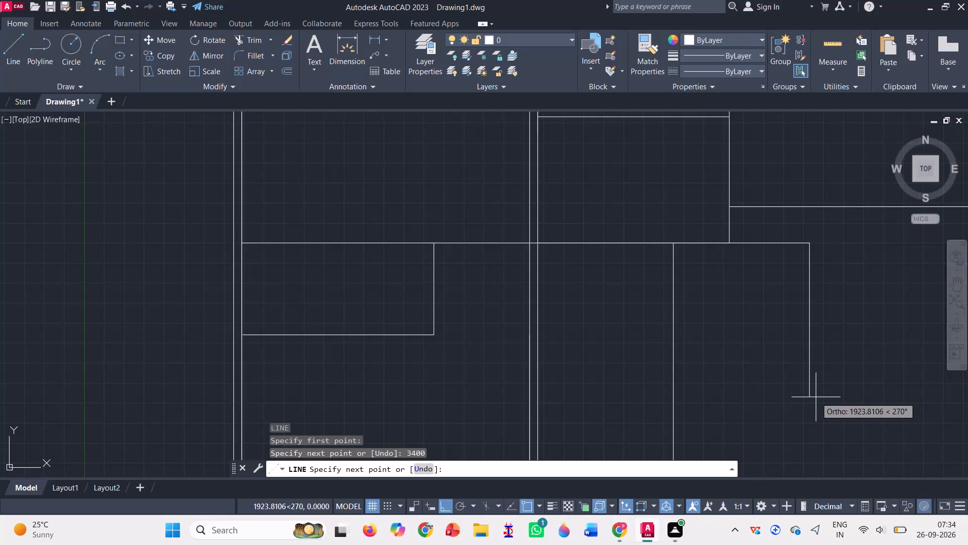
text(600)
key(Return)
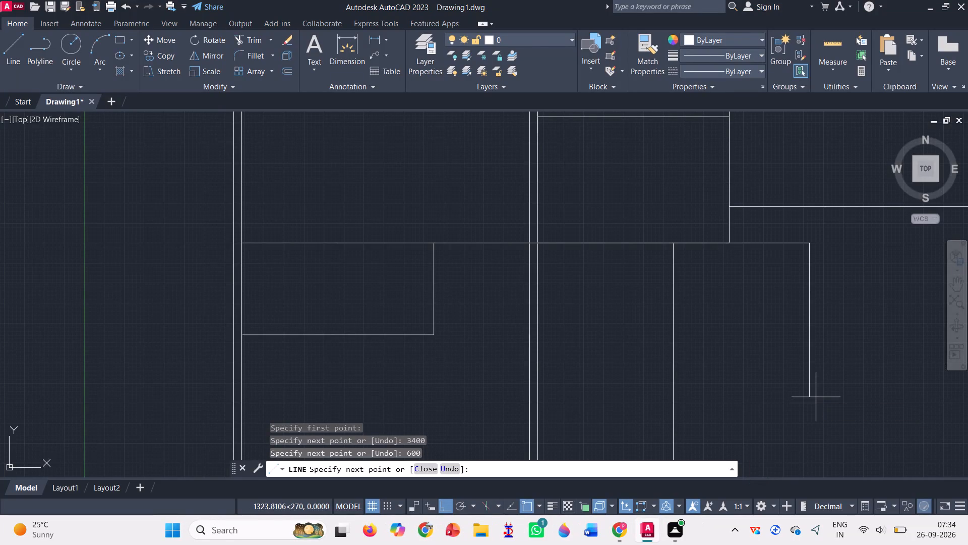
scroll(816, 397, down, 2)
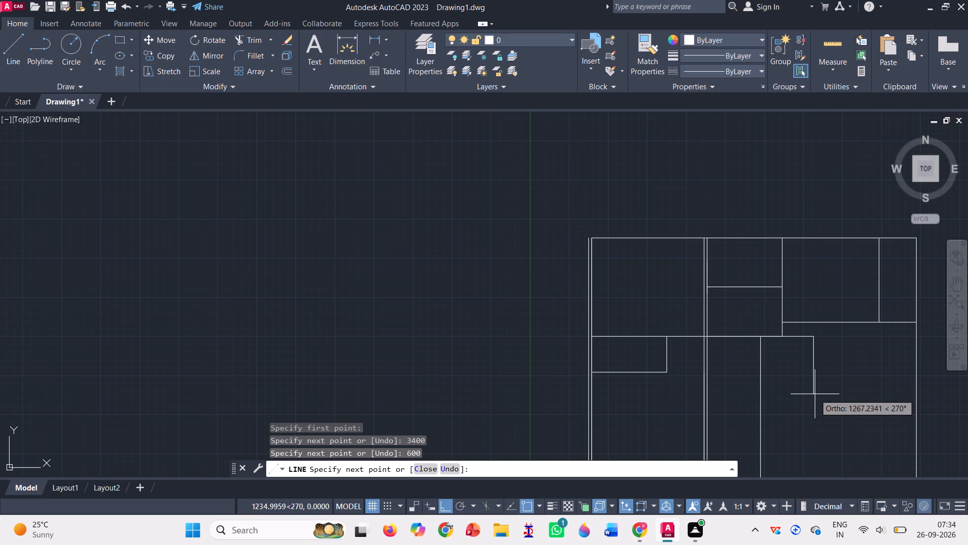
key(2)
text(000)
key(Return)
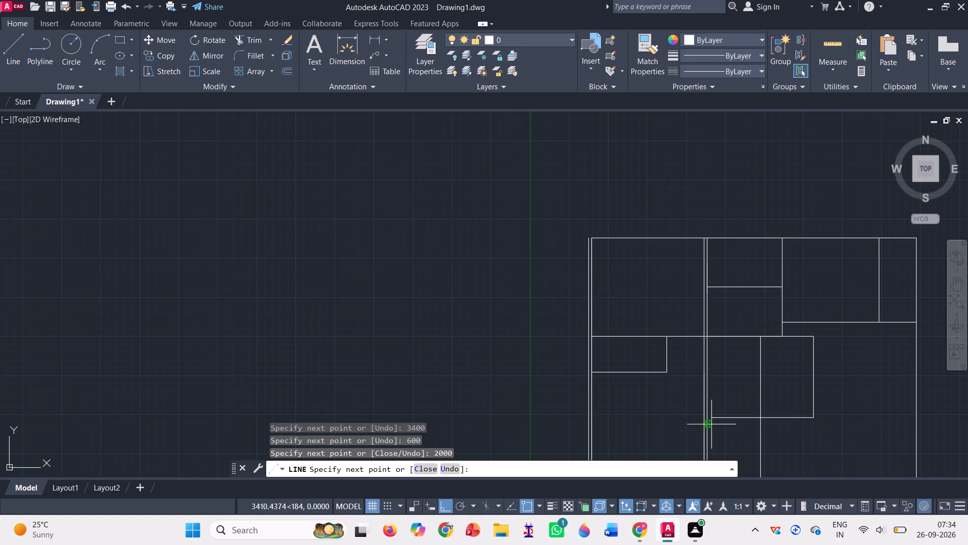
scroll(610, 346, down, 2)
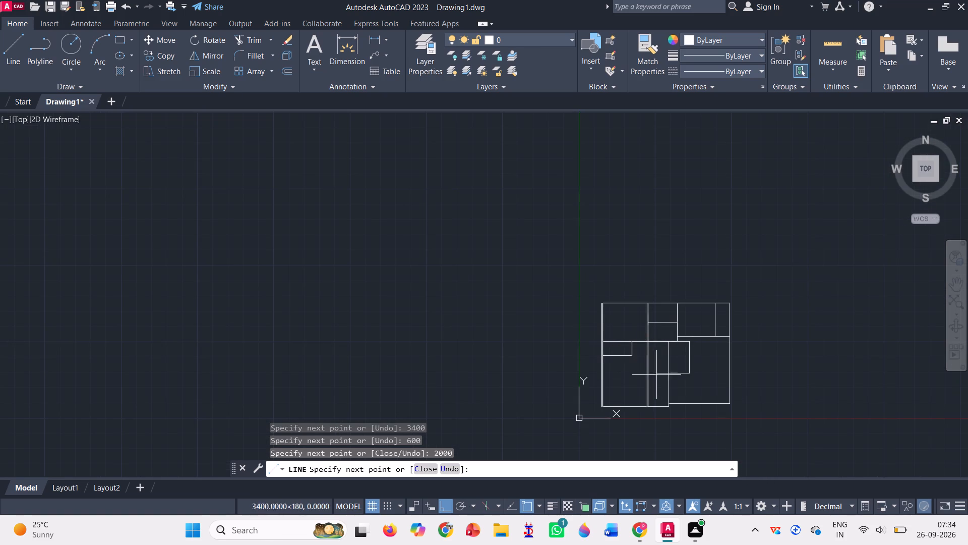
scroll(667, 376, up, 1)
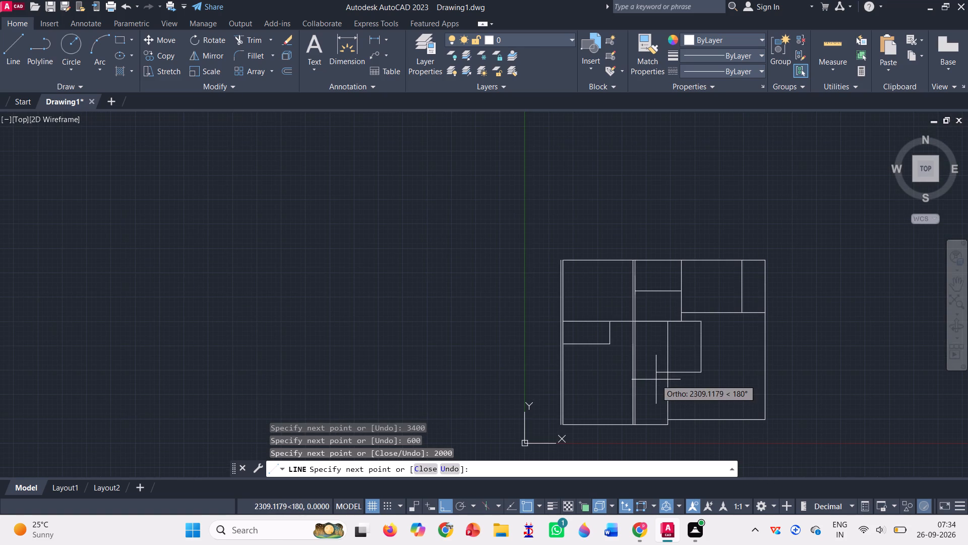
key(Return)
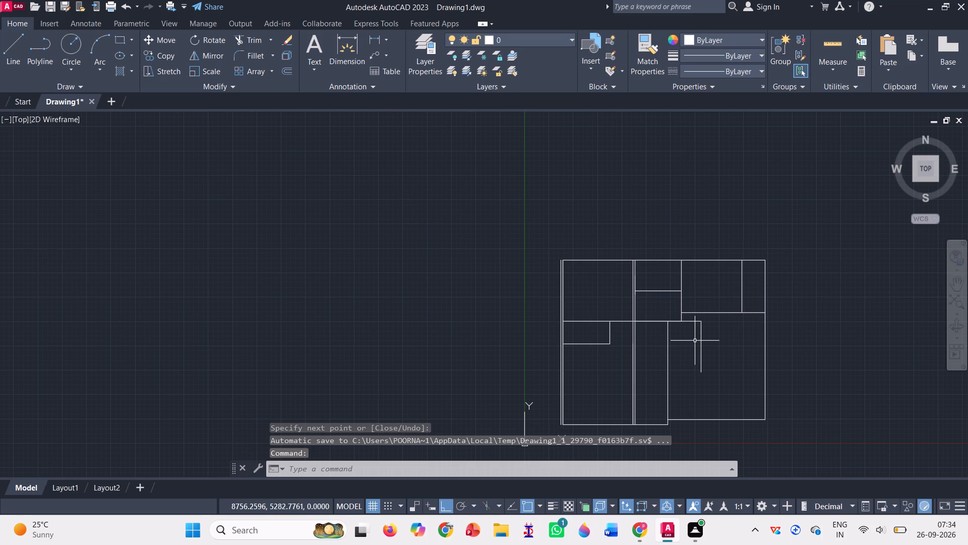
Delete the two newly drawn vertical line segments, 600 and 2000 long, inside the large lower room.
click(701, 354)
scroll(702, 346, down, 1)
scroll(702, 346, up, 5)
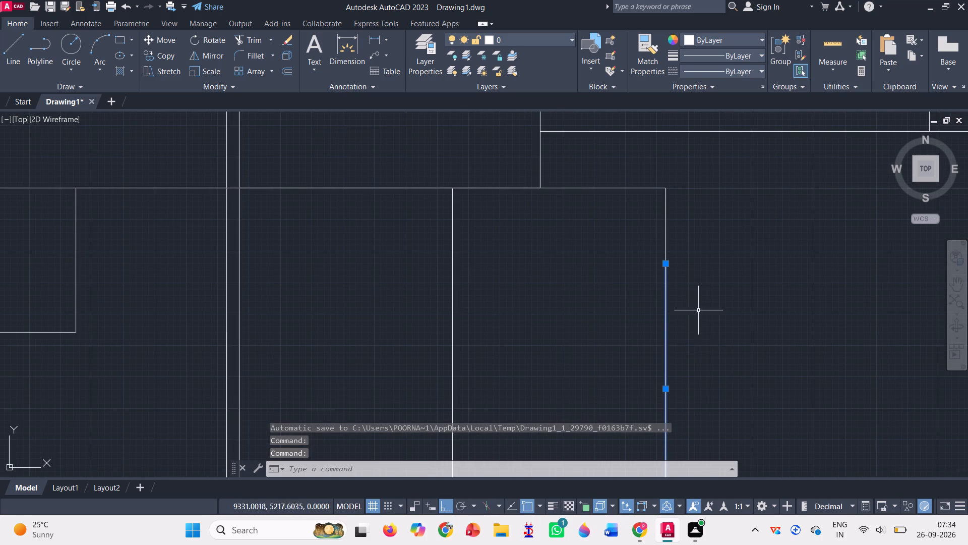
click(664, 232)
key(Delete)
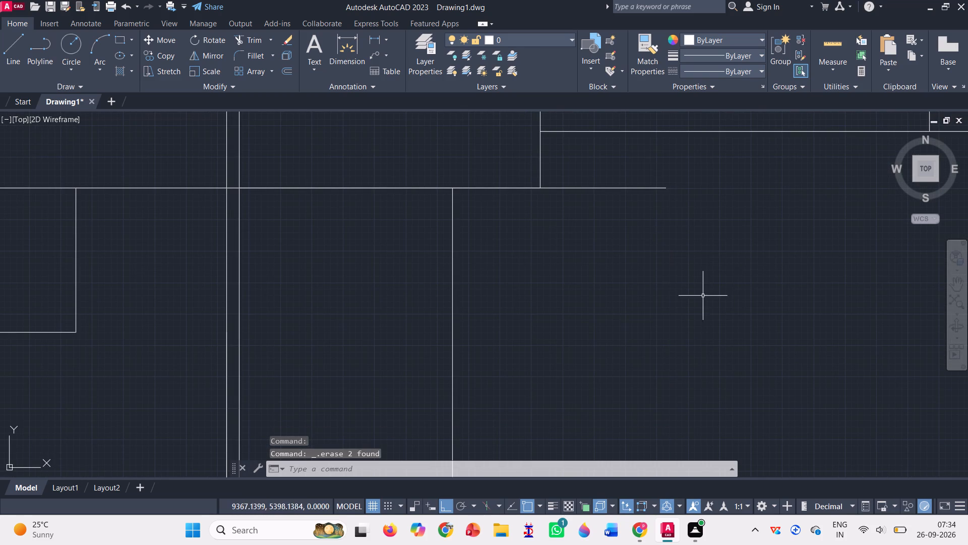
Draw a horizontal line from the double wall across the 1700-wide space, extending past its vertical line into the large room.
scroll(552, 257, down, 2)
click(17, 40)
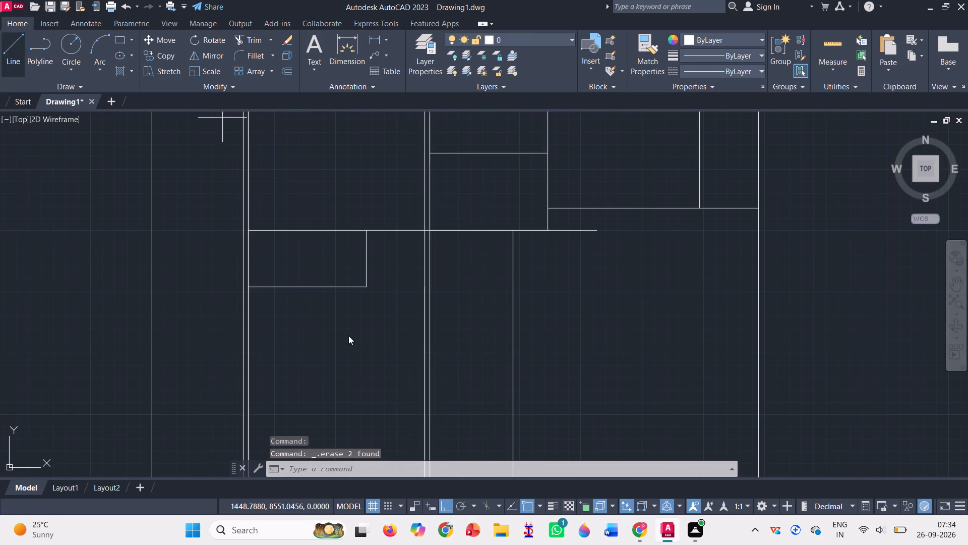
click(430, 350)
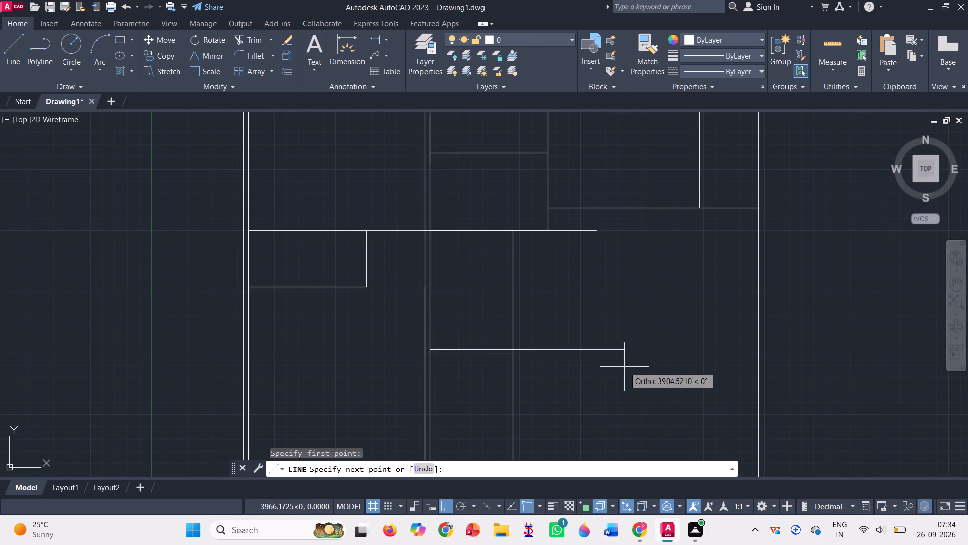
click(599, 348)
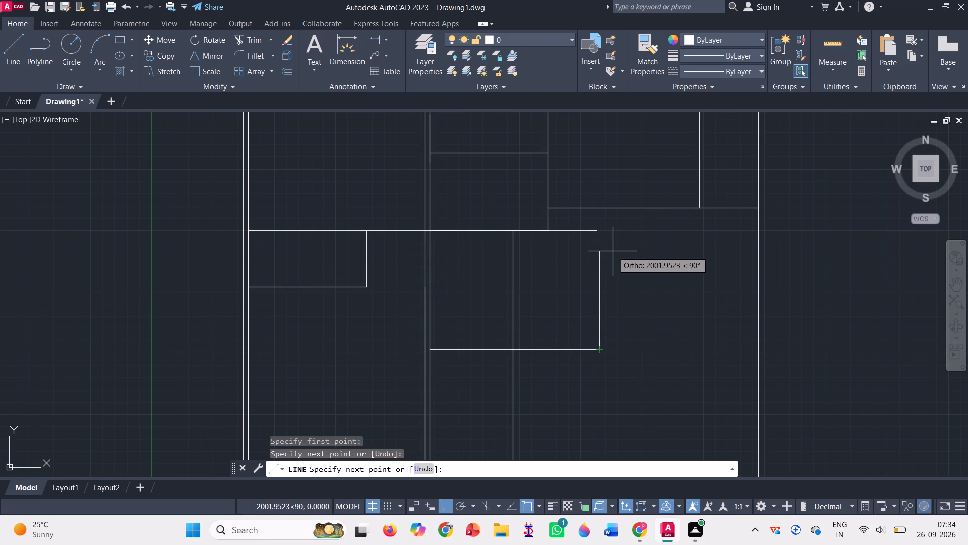
key(Return)
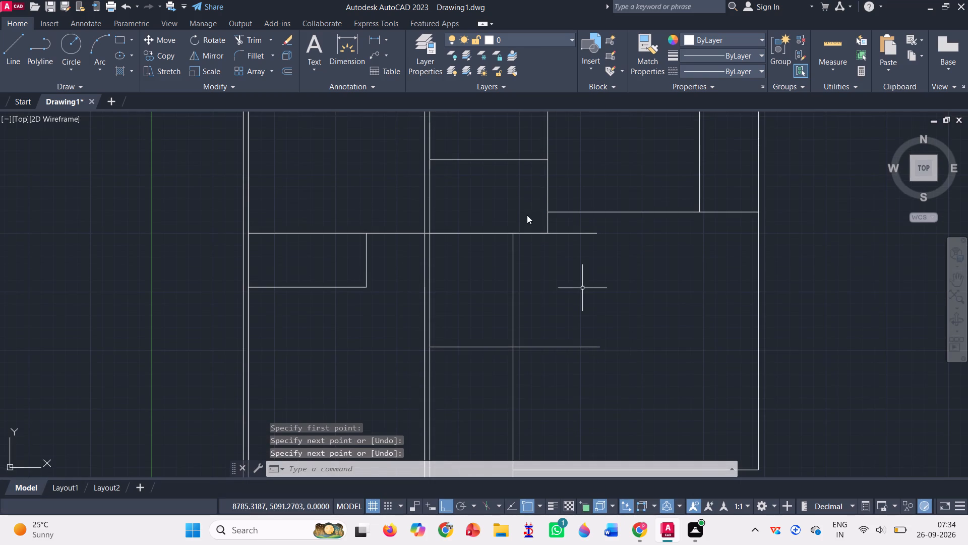
Trim the 3400 line's overhang, the passage's vertical line above the new horizontal line, and that horizontal line's overhang.
click(252, 43)
drag(588, 219, 528, 280)
click(527, 280)
click(475, 297)
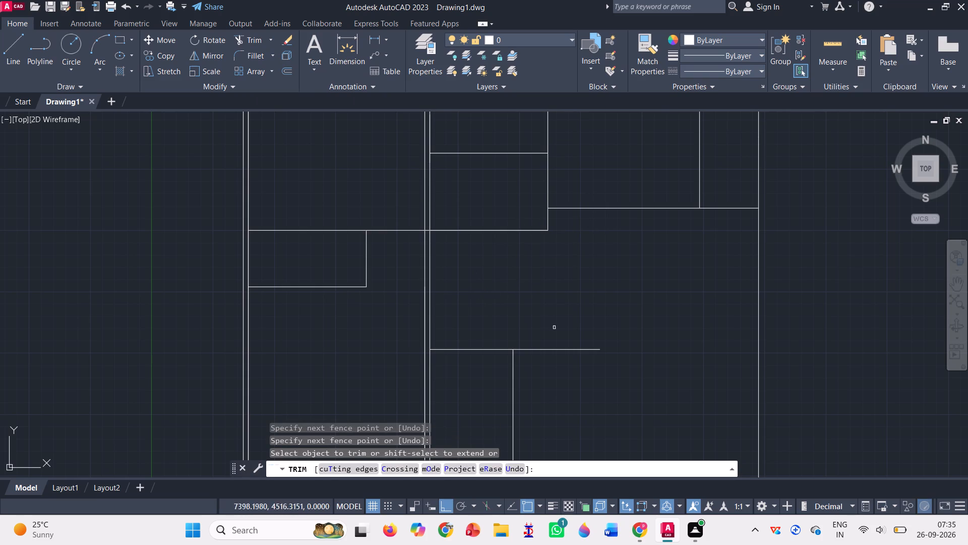
drag(573, 334, 577, 376)
scroll(576, 298, down, 1)
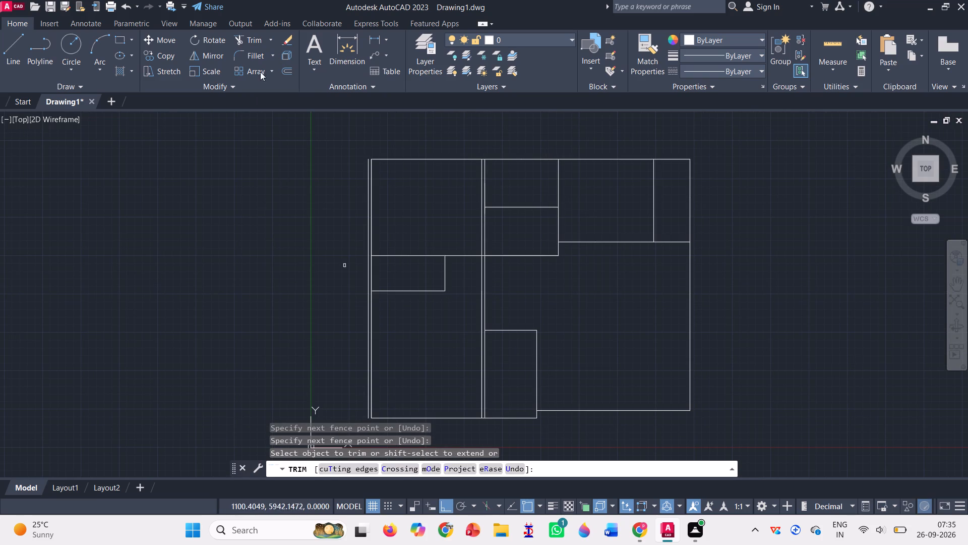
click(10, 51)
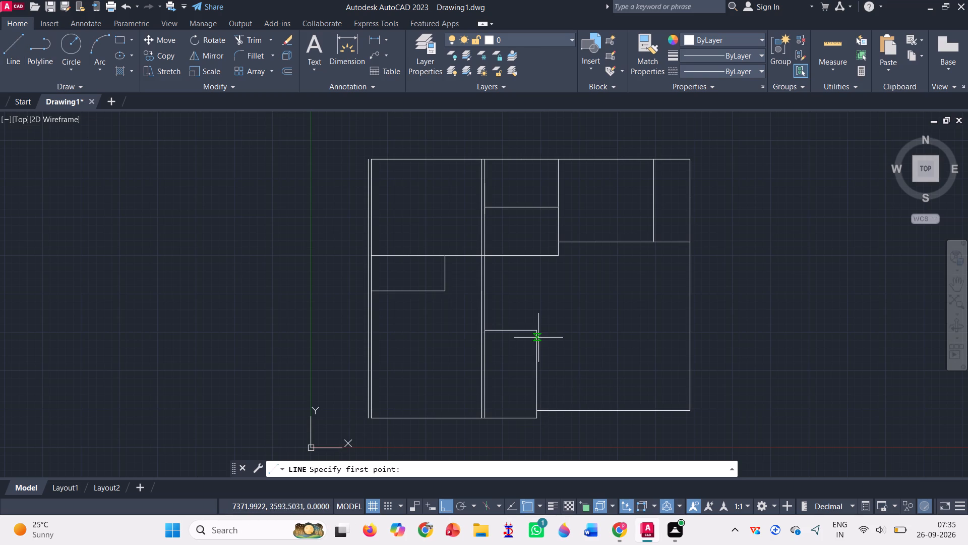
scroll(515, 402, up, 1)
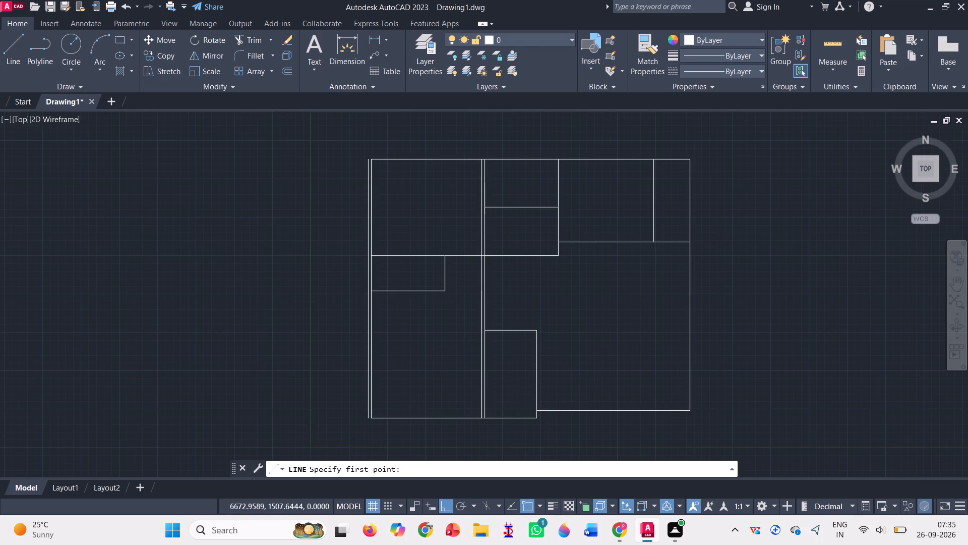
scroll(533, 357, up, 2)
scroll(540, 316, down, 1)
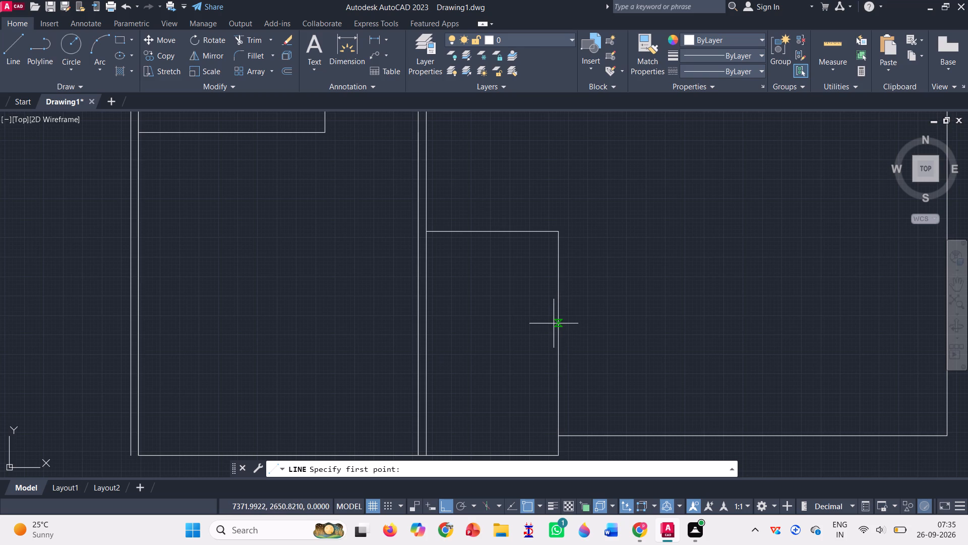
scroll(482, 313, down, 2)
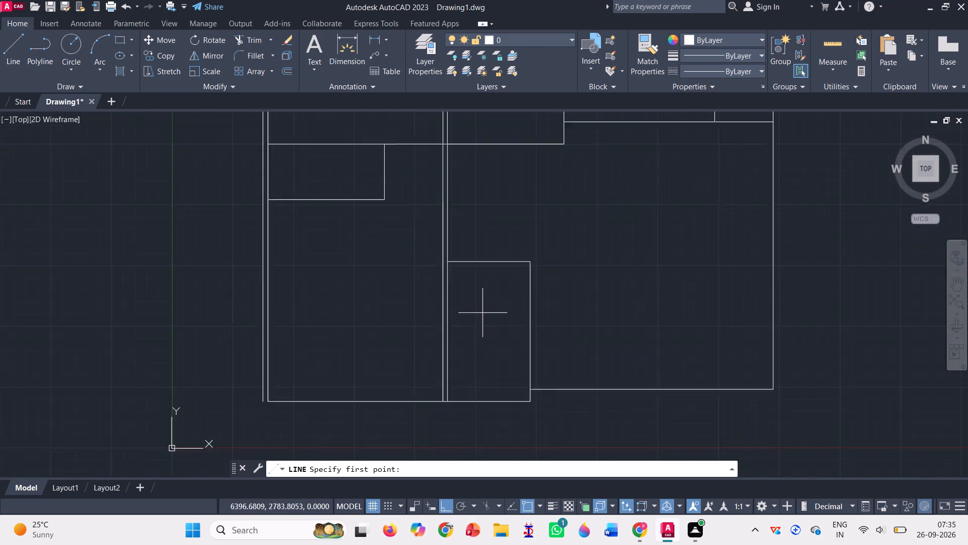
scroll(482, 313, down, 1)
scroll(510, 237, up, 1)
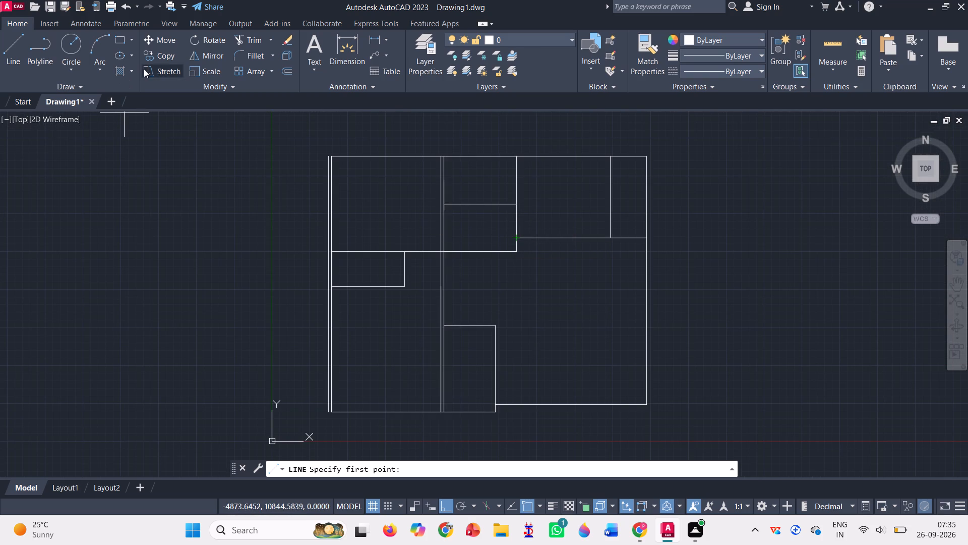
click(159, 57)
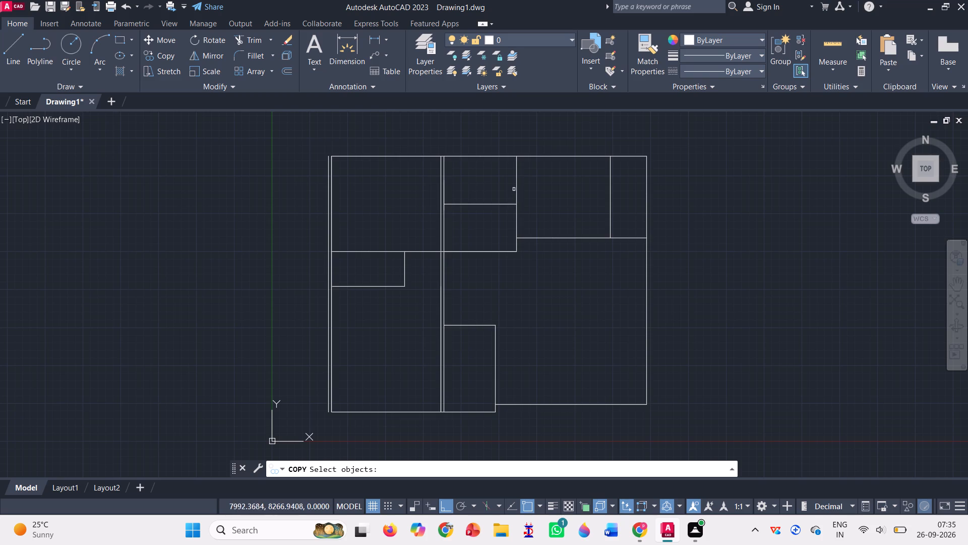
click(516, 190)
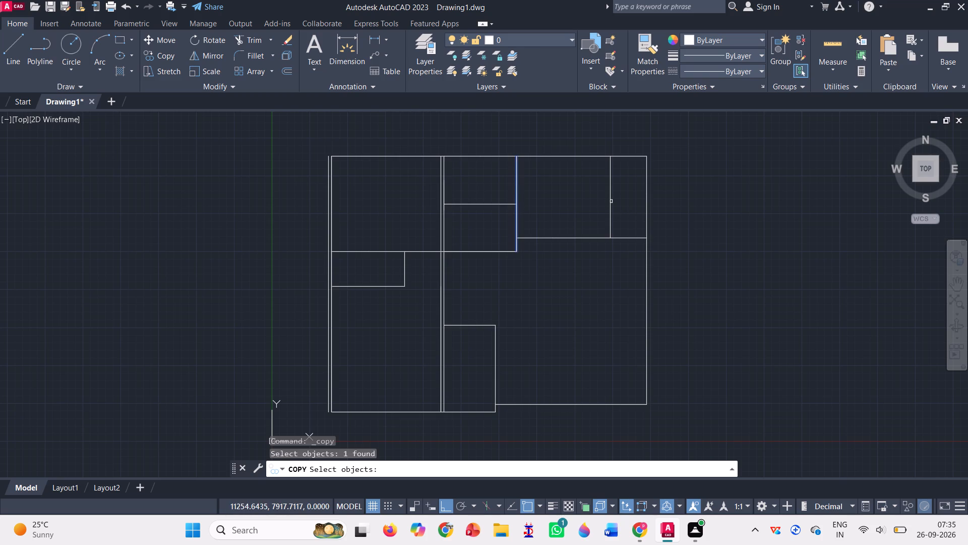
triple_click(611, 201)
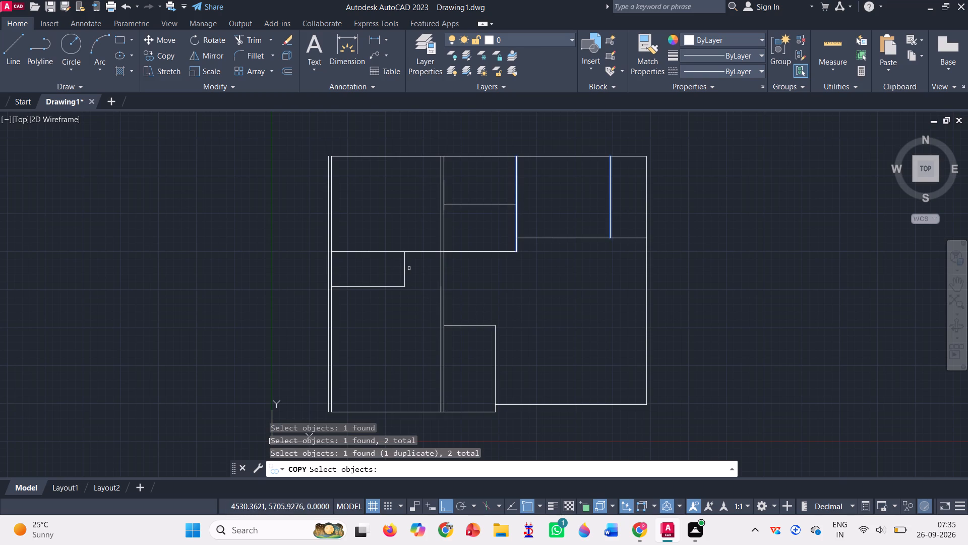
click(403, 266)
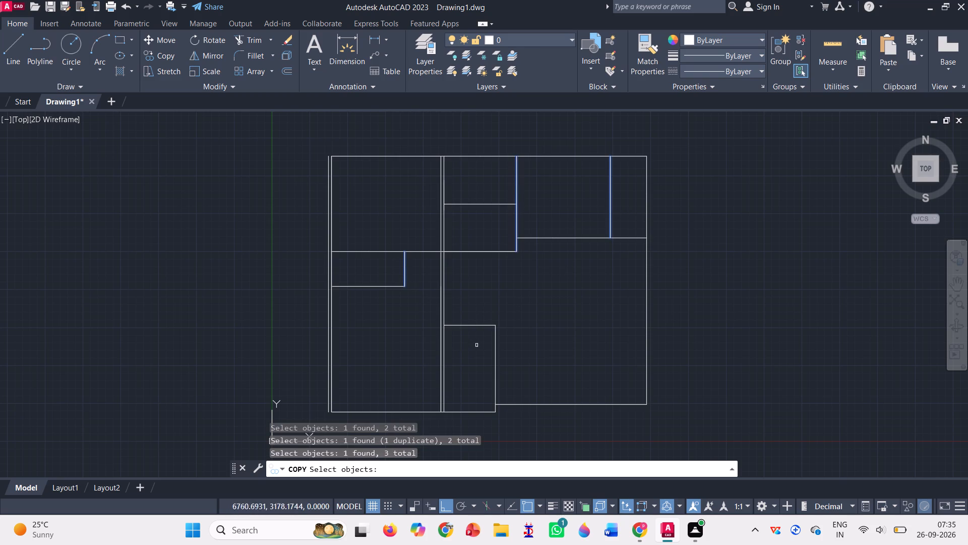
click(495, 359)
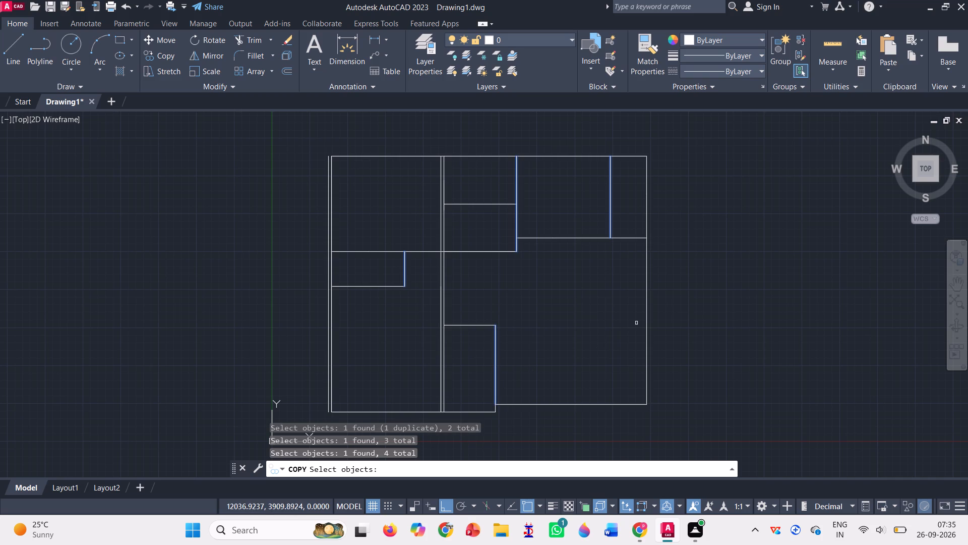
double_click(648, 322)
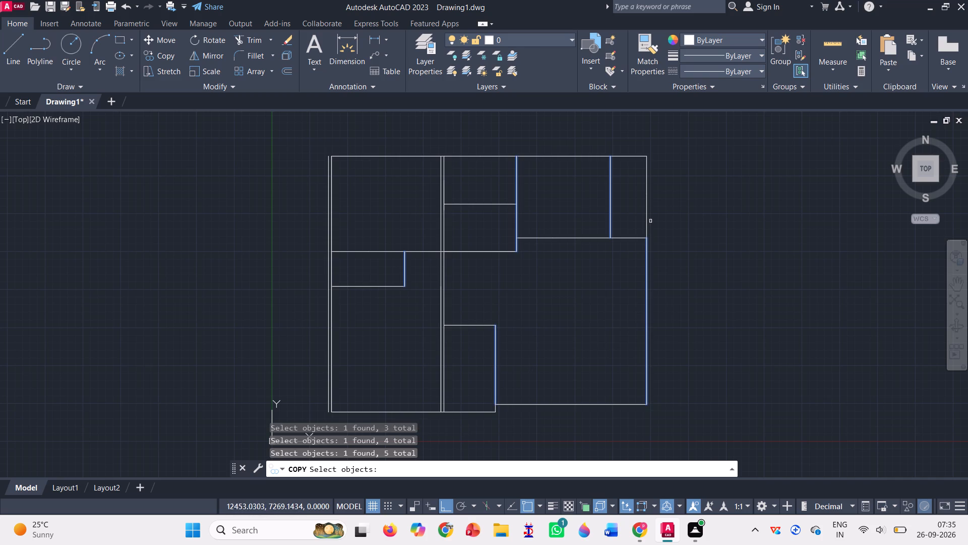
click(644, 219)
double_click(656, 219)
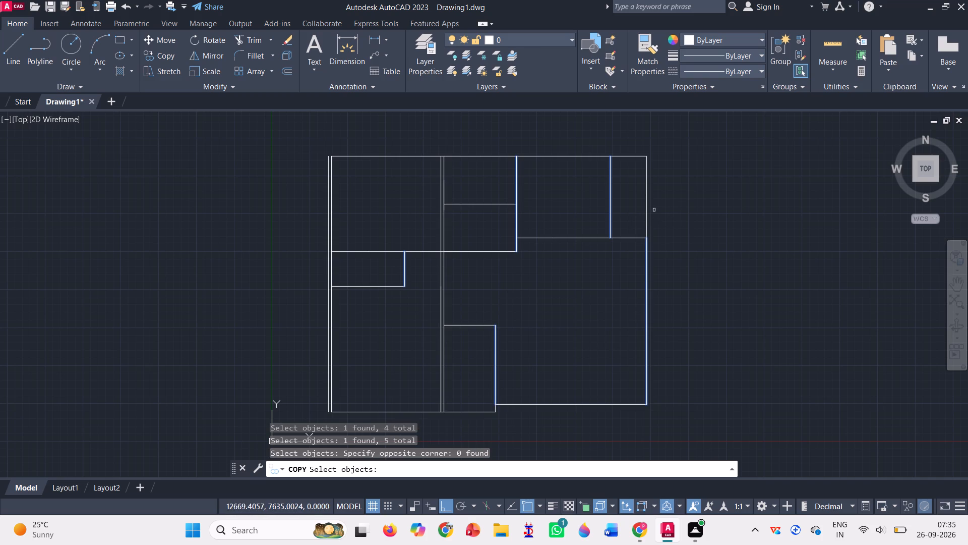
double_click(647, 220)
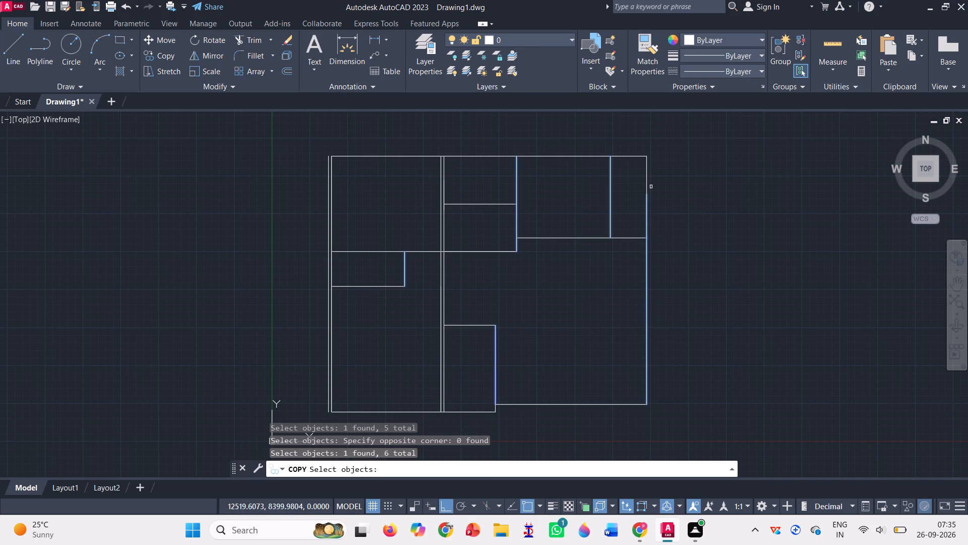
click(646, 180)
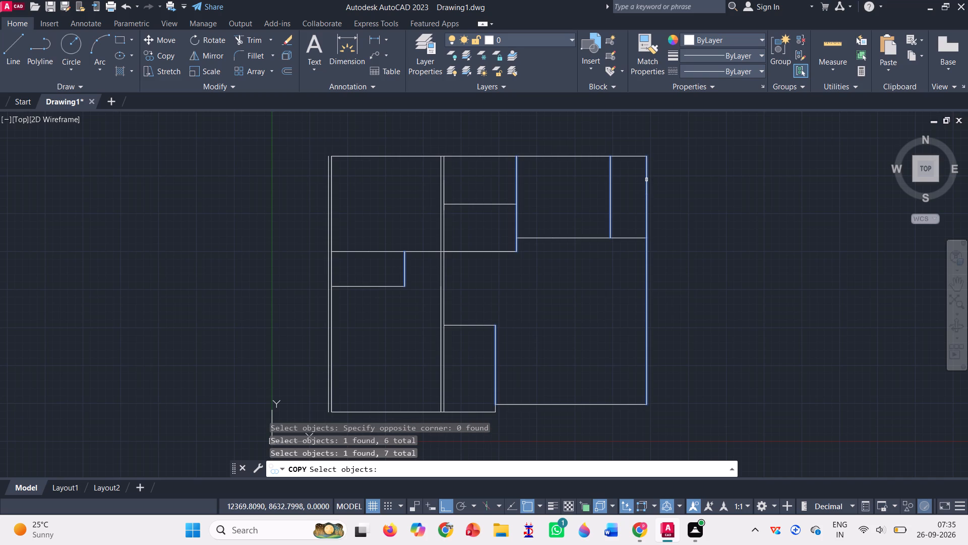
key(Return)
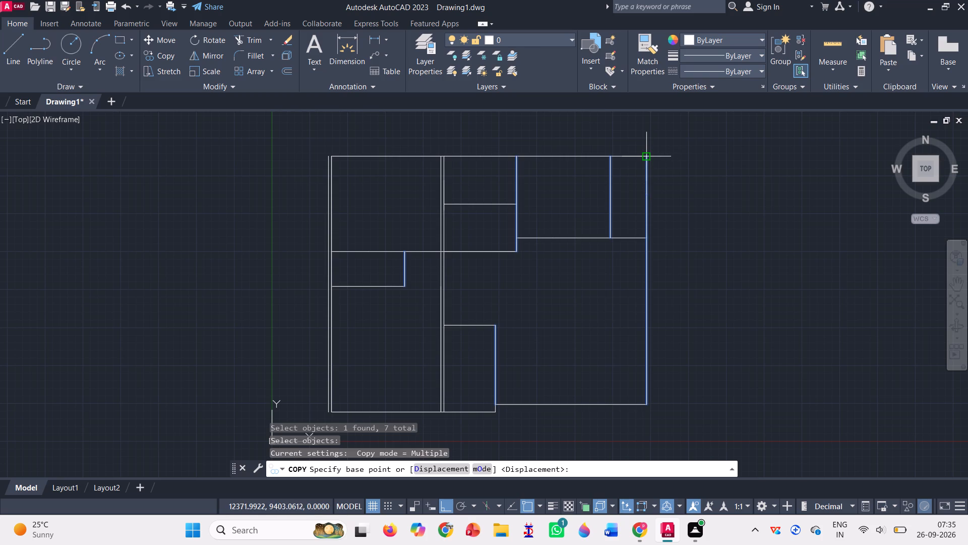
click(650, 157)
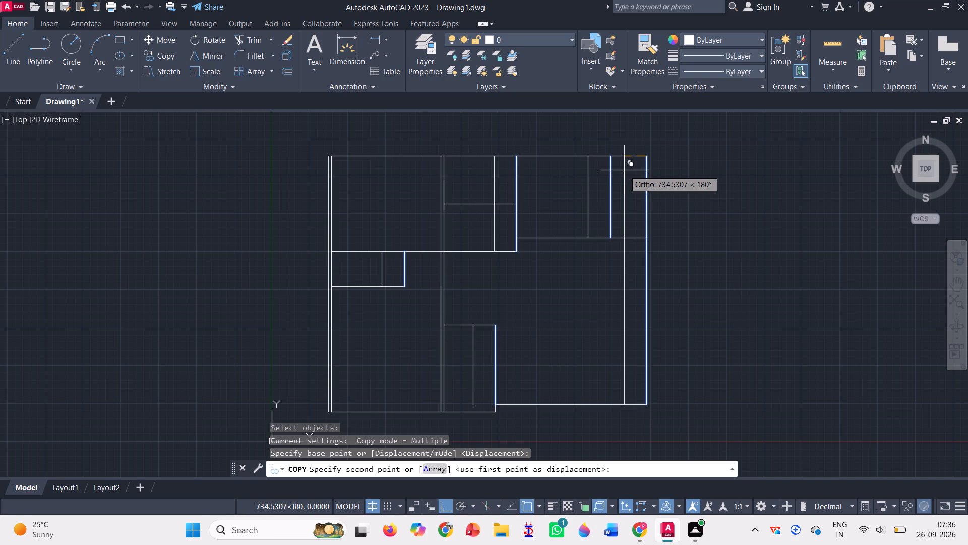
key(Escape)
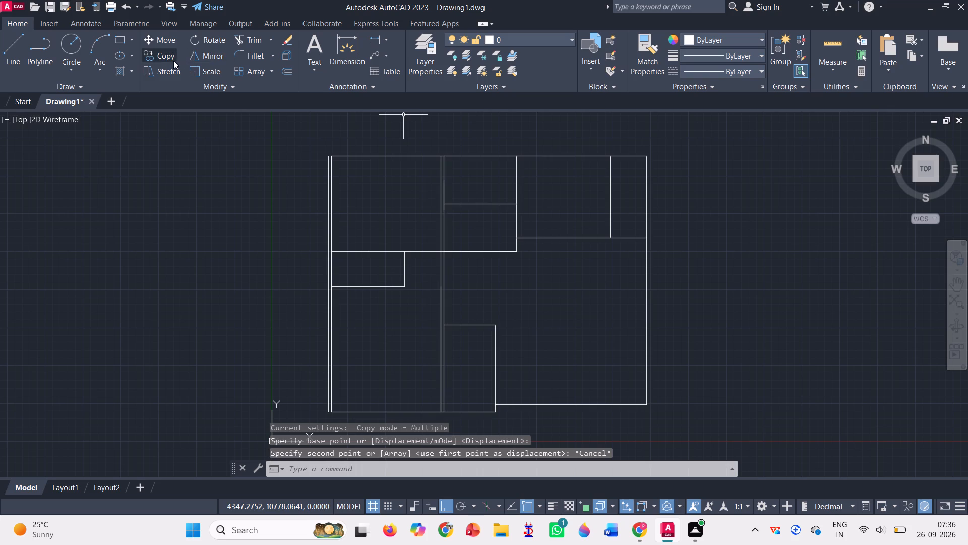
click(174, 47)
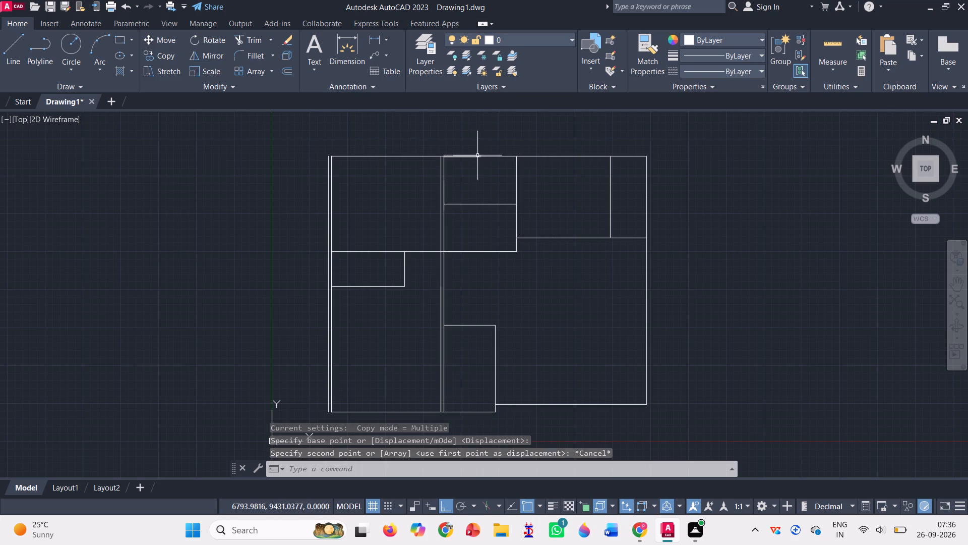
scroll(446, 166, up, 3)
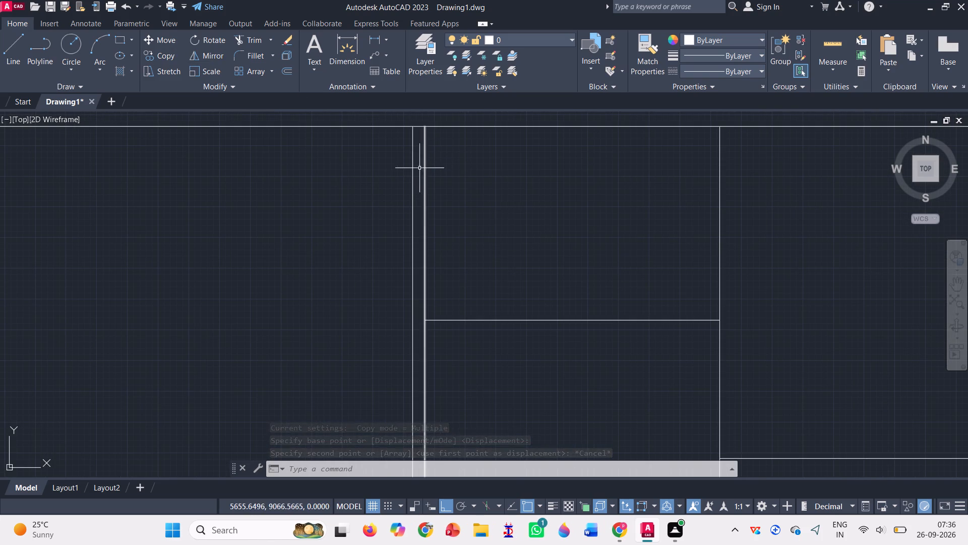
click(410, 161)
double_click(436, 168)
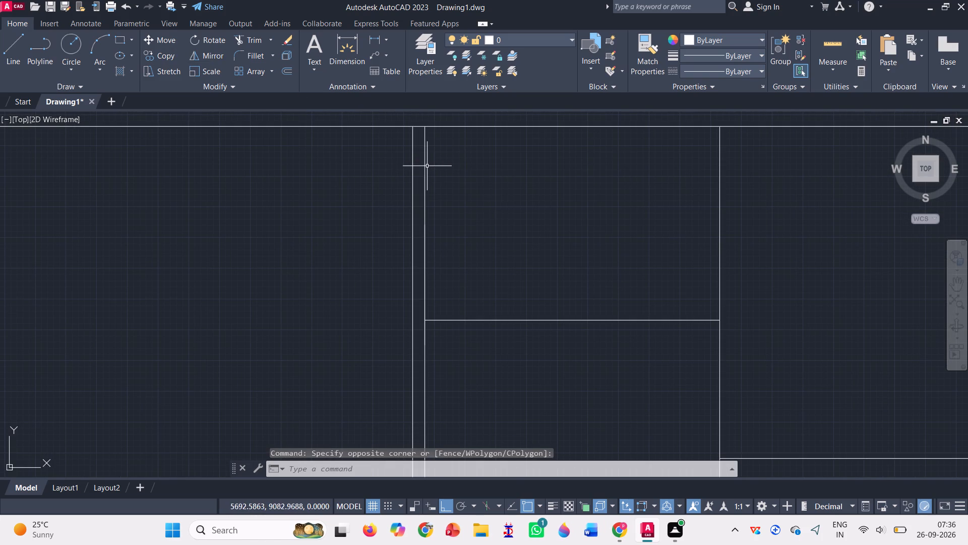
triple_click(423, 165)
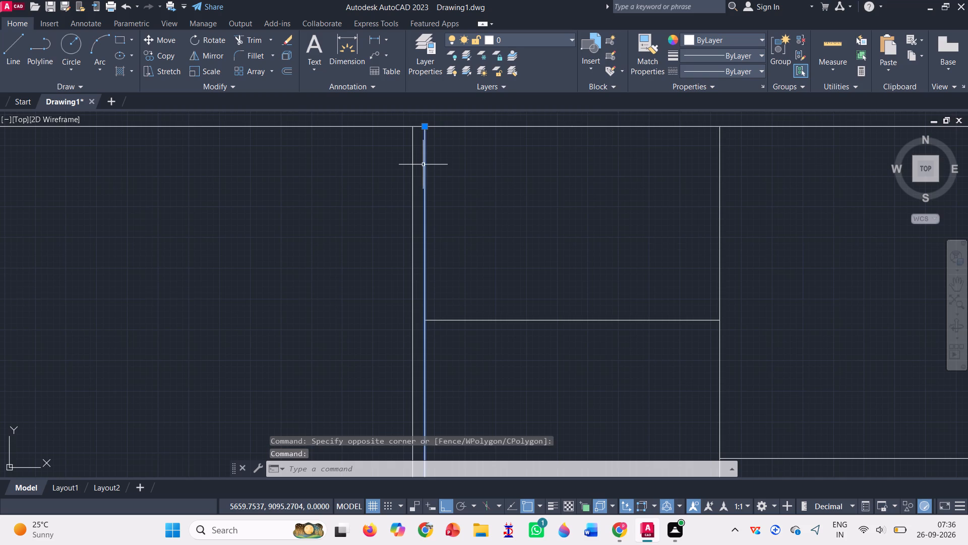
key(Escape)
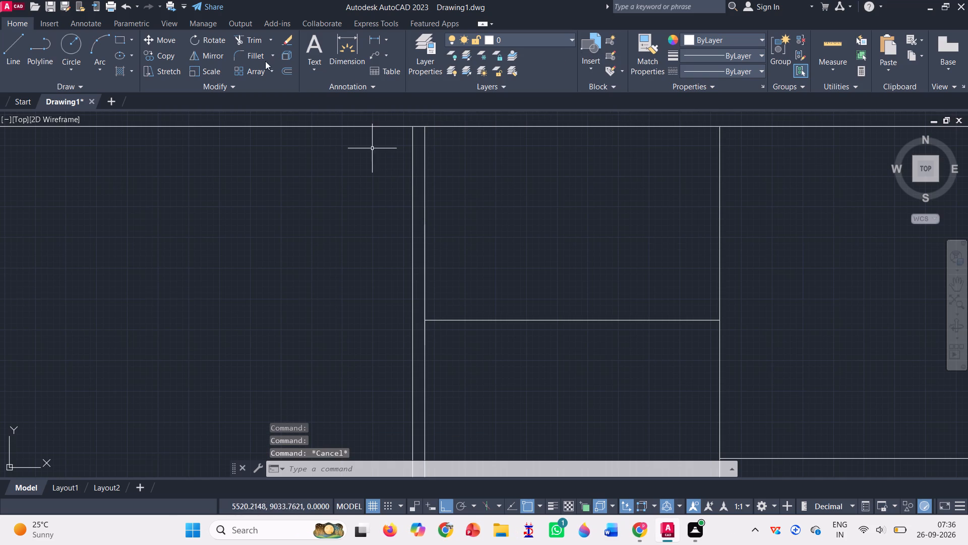
Copy both lines of the central double wall from the right line's top endpoint, 6700 across to the plan's upper-right corner.
click(162, 54)
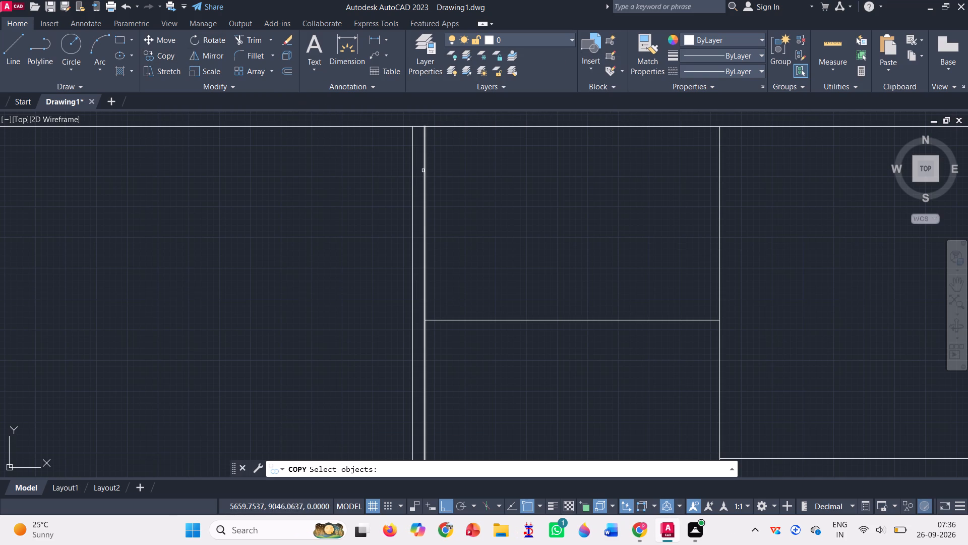
click(423, 171)
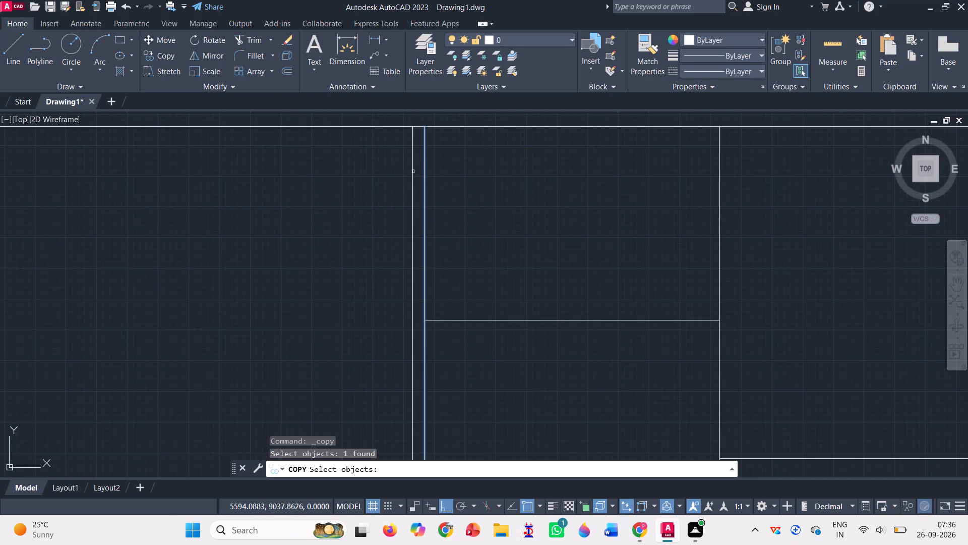
click(413, 172)
key(Return)
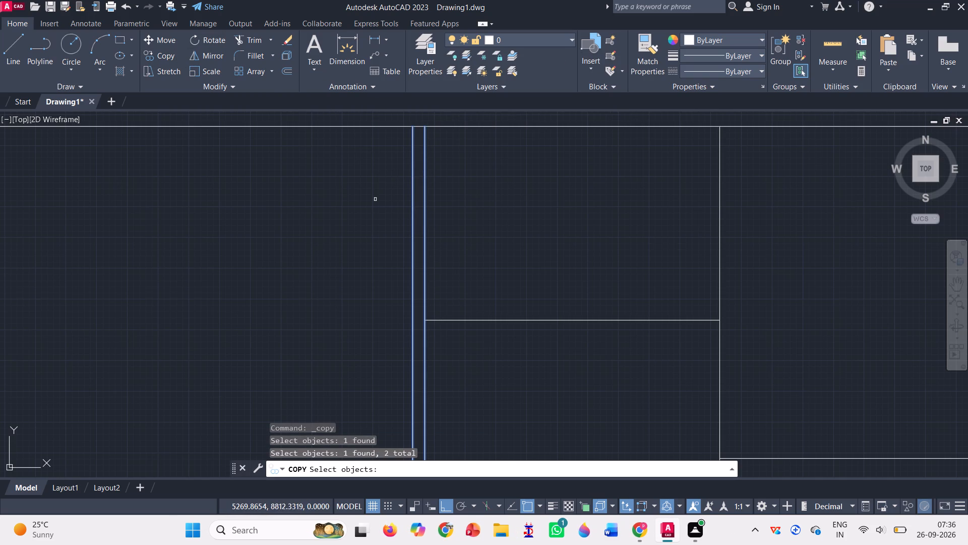
scroll(370, 193, down, 2)
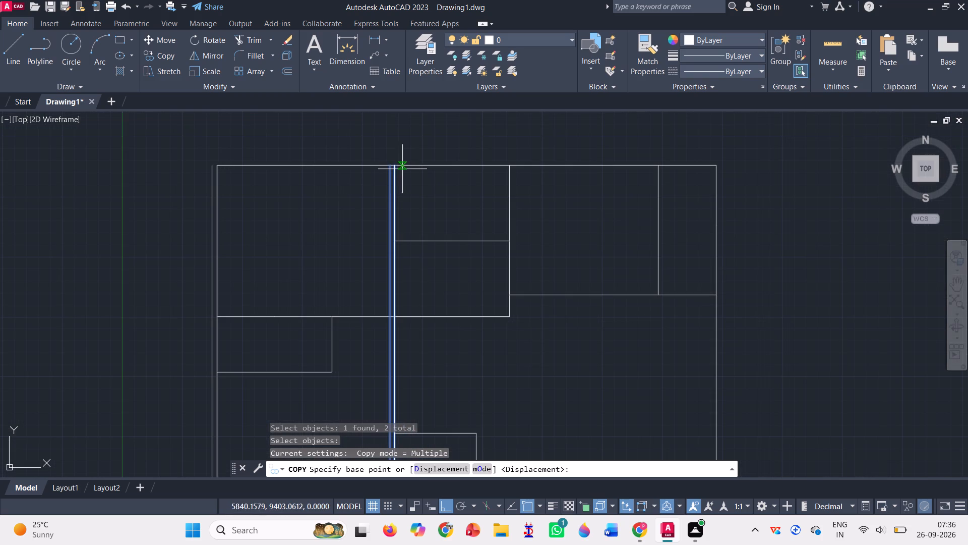
click(395, 169)
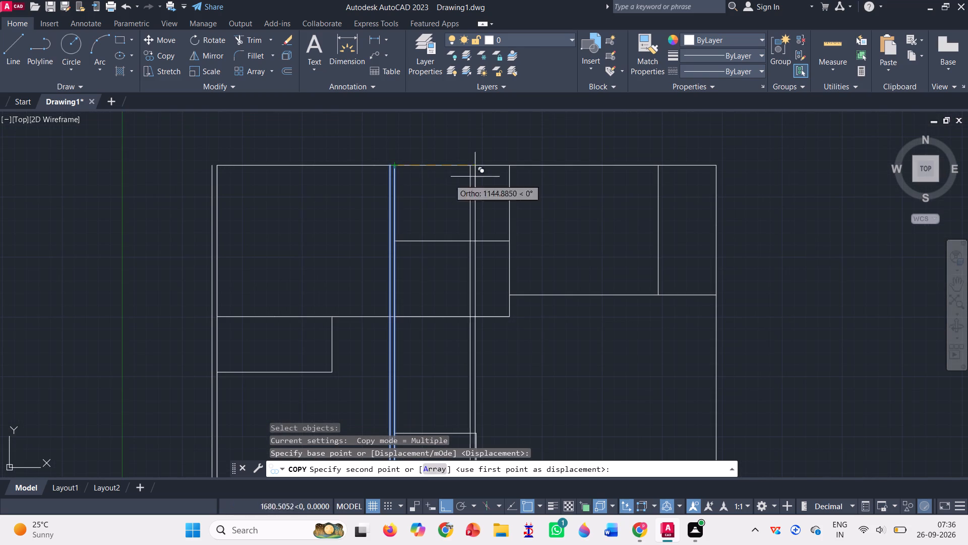
scroll(710, 172, up, 2)
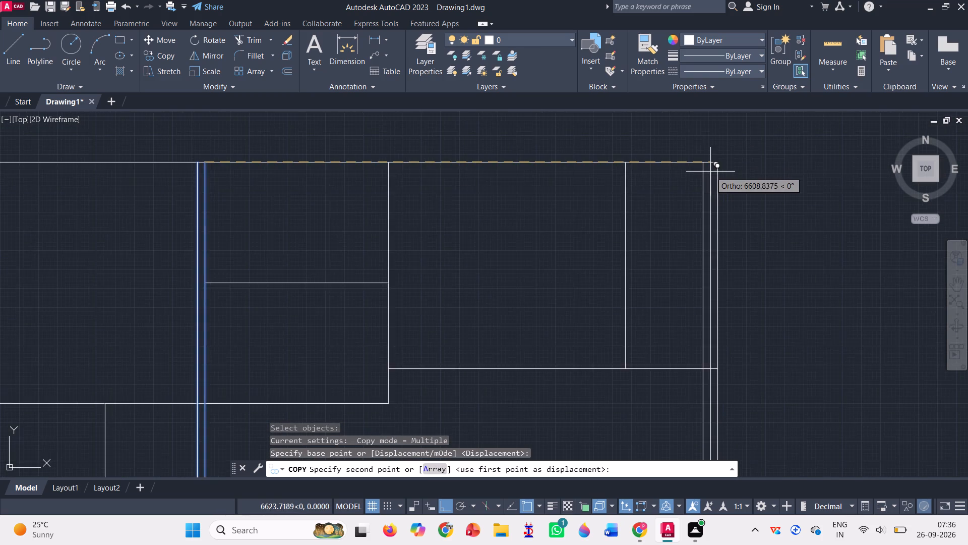
scroll(710, 172, up, 2)
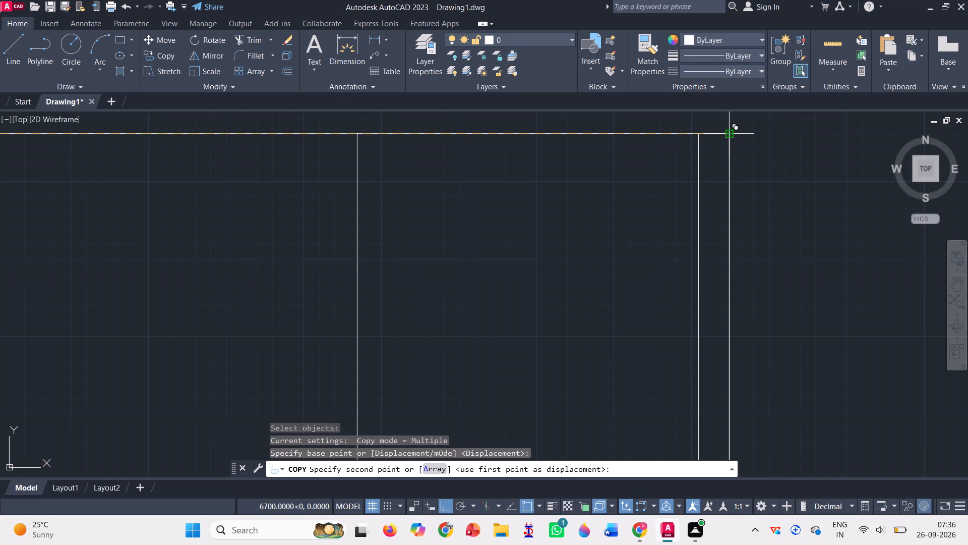
click(728, 135)
Place two more copies of the double wall at the upper rooms' dividing lines, 2400 and 5500 across from the base point.
scroll(728, 134, down, 3)
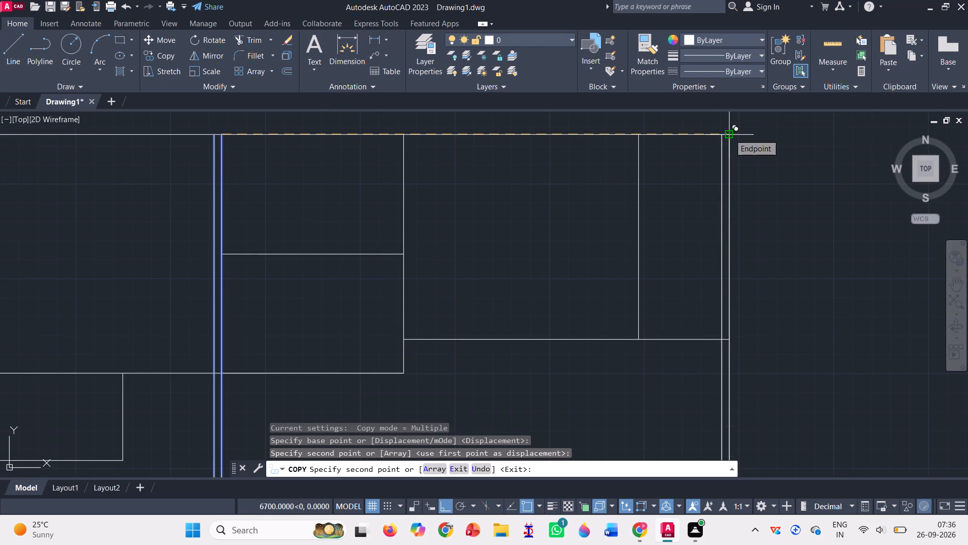
scroll(730, 134, down, 1)
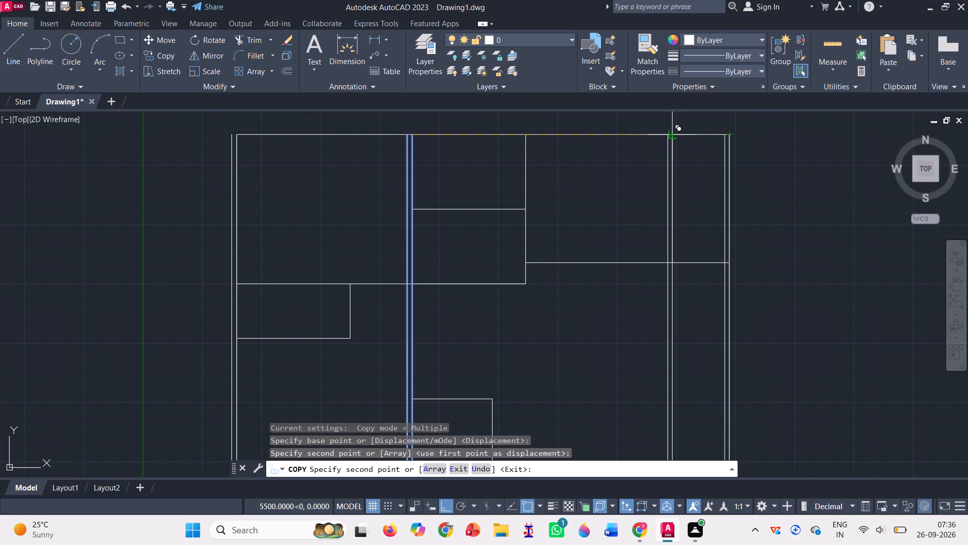
scroll(663, 137, down, 2)
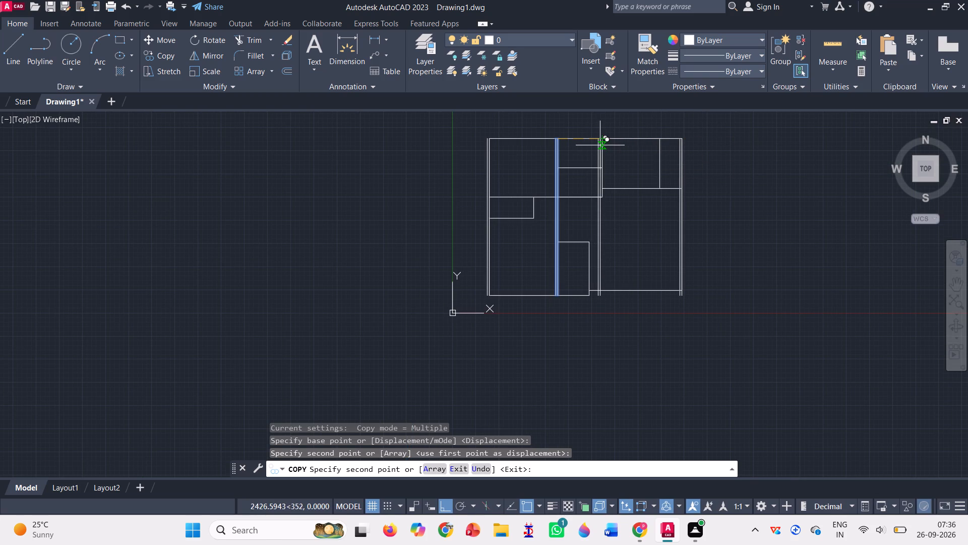
scroll(600, 145, up, 4)
scroll(606, 138, down, 1)
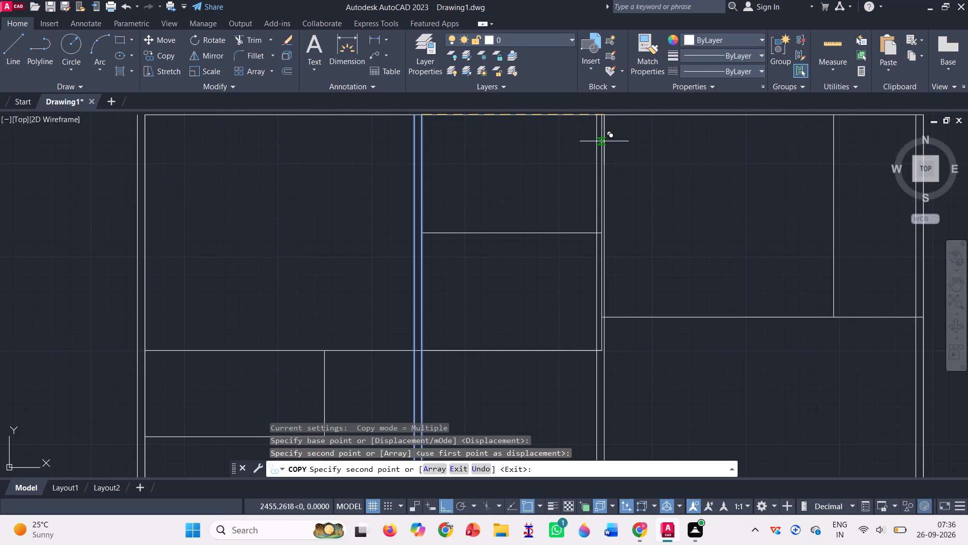
scroll(615, 115, down, 1)
scroll(603, 115, up, 2)
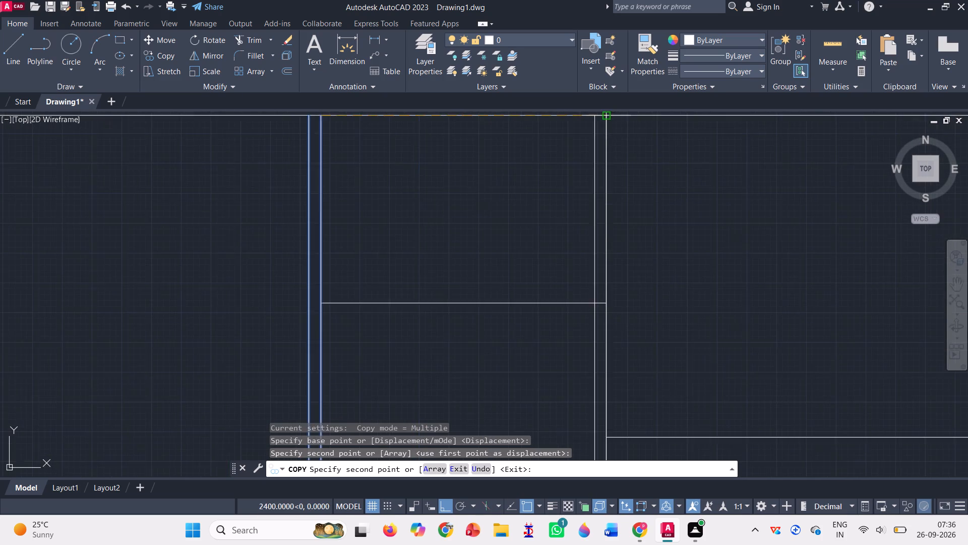
scroll(603, 115, up, 1)
scroll(603, 115, down, 1)
click(602, 117)
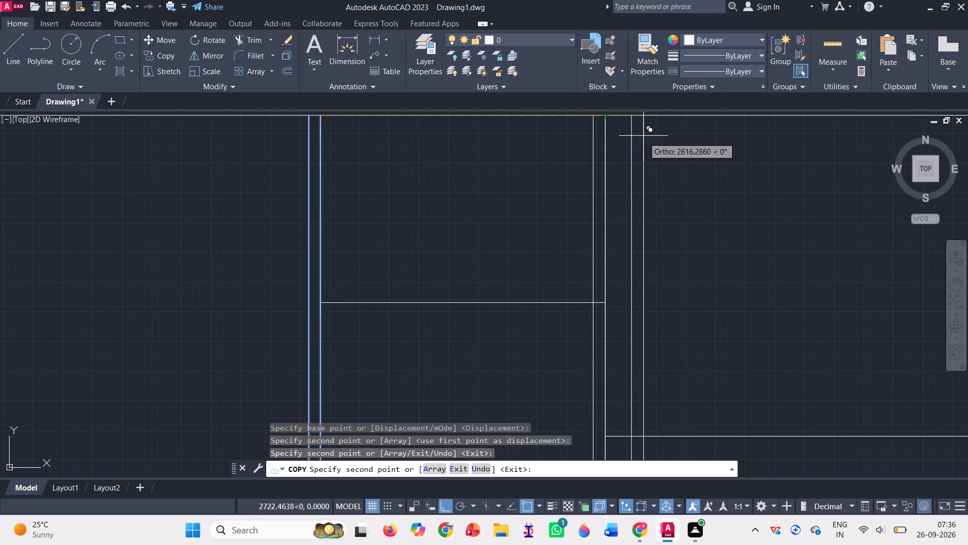
scroll(643, 137, down, 2)
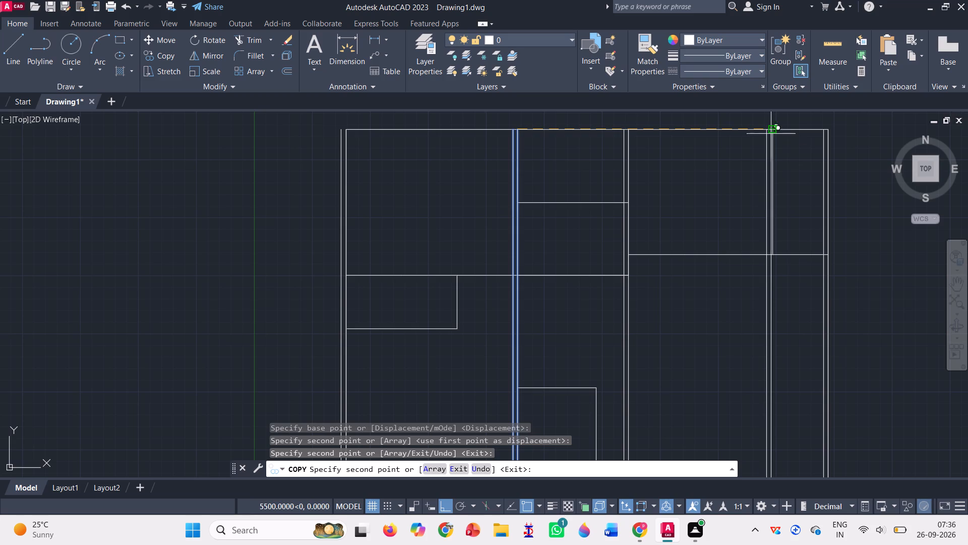
click(773, 132)
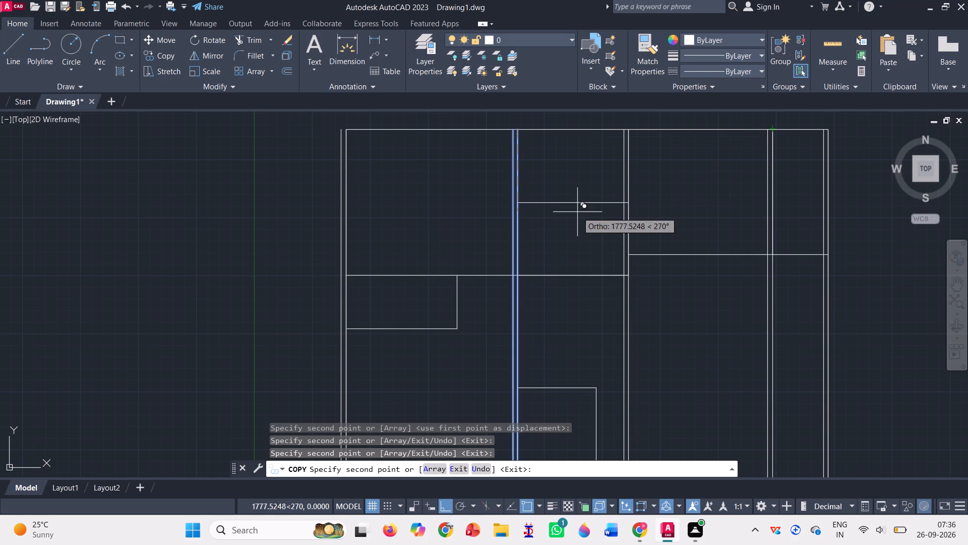
With Ortho off, place double-wall copies at the 1700-wide space's upper-right corner and the small left room's upper-right corner, and finish copying.
scroll(545, 305, down, 2)
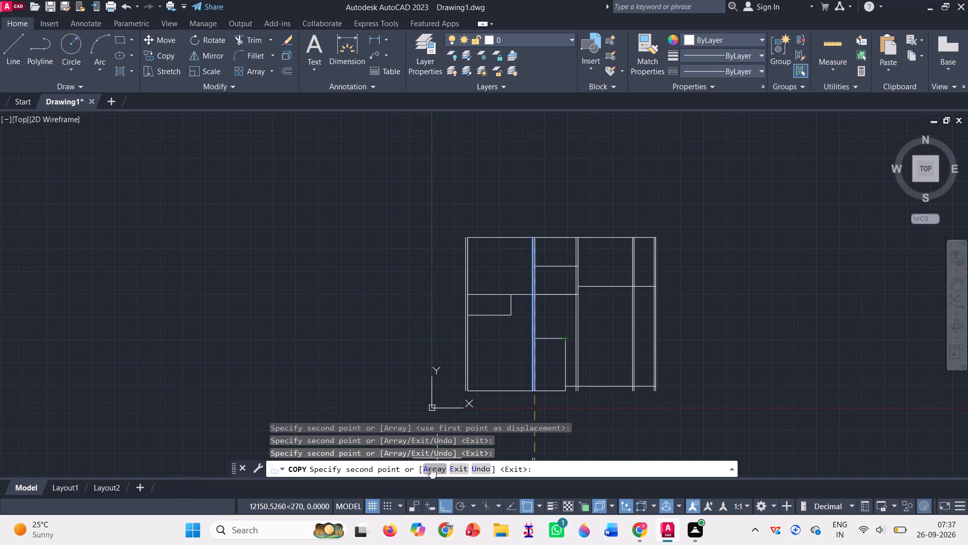
click(447, 508)
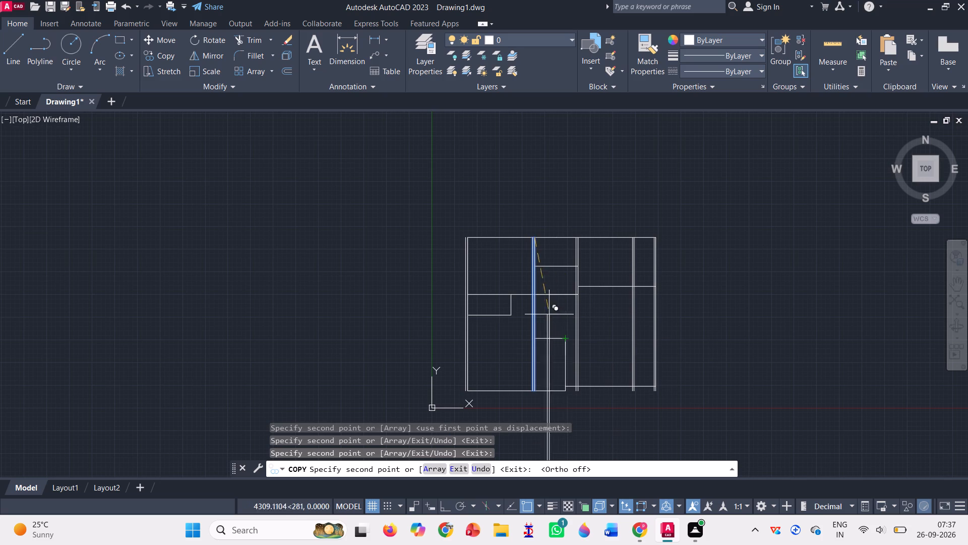
scroll(562, 341, up, 3)
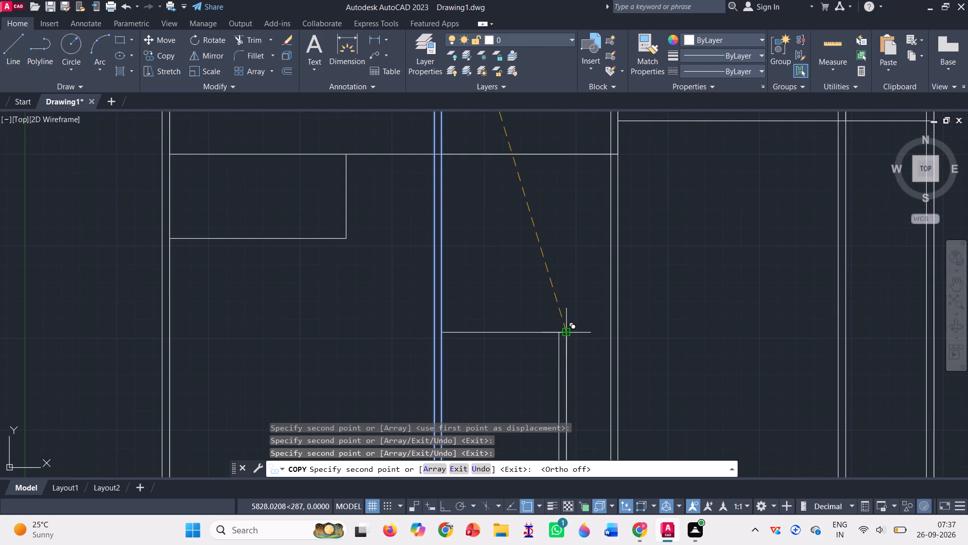
click(567, 334)
scroll(564, 338, down, 2)
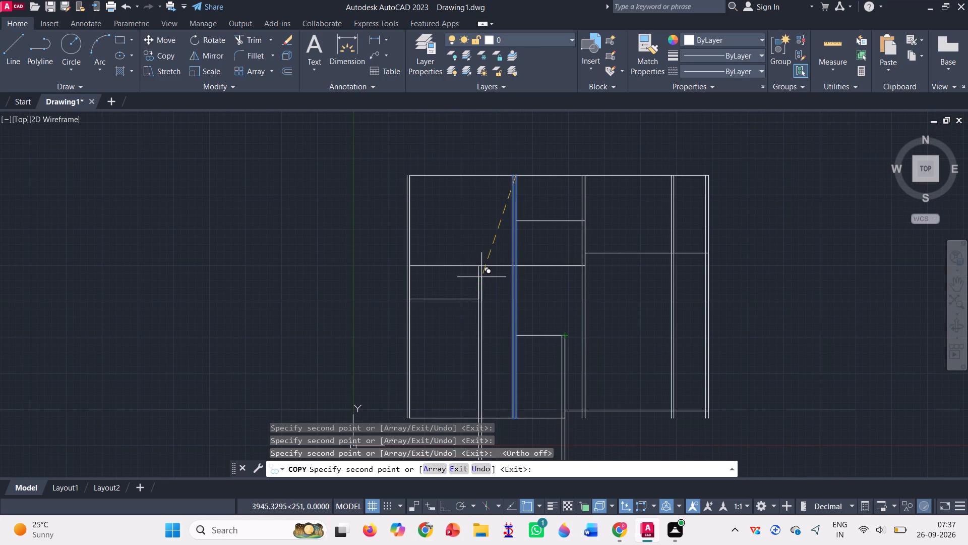
scroll(478, 260, up, 2)
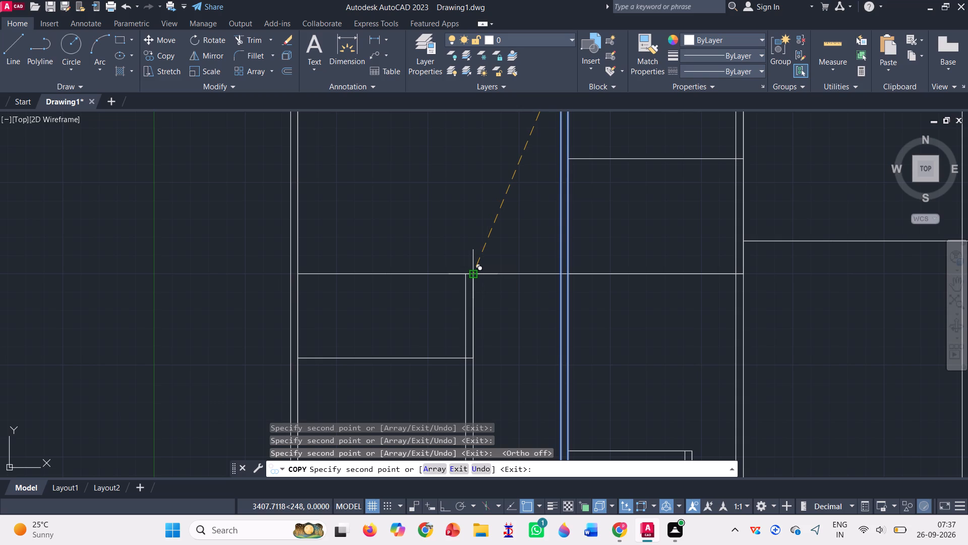
click(471, 273)
key(Return)
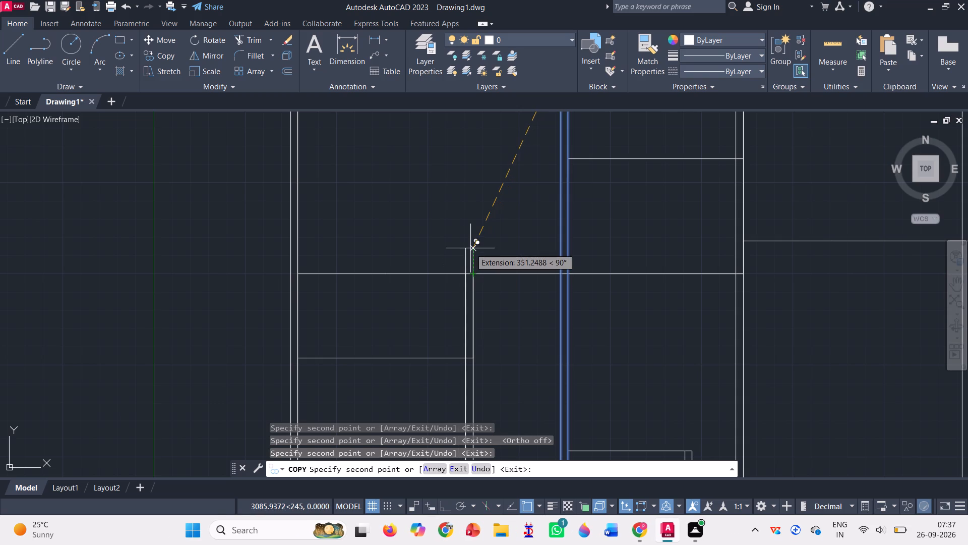
Trim the copied double wall at the 5500 divider where it runs through the large room below the upper rooms.
scroll(471, 230, down, 1)
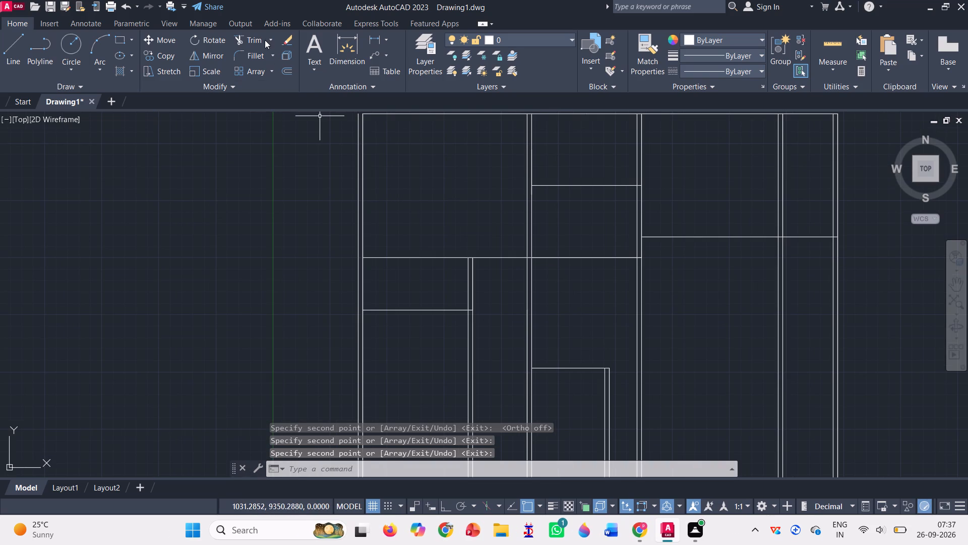
click(258, 37)
scroll(405, 206, down, 2)
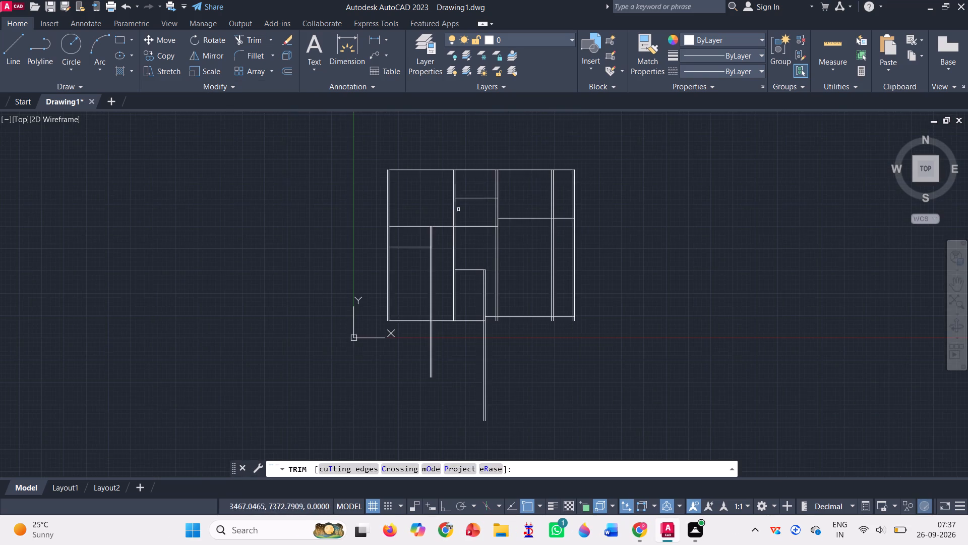
scroll(505, 205, down, 1)
scroll(552, 199, up, 1)
scroll(514, 224, down, 1)
drag(511, 240, 518, 240)
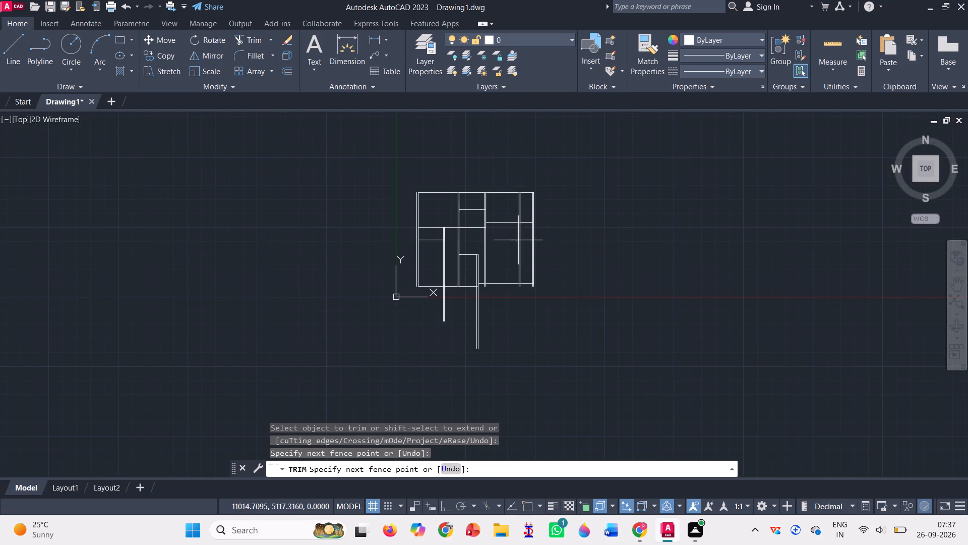
drag(518, 240, 525, 242)
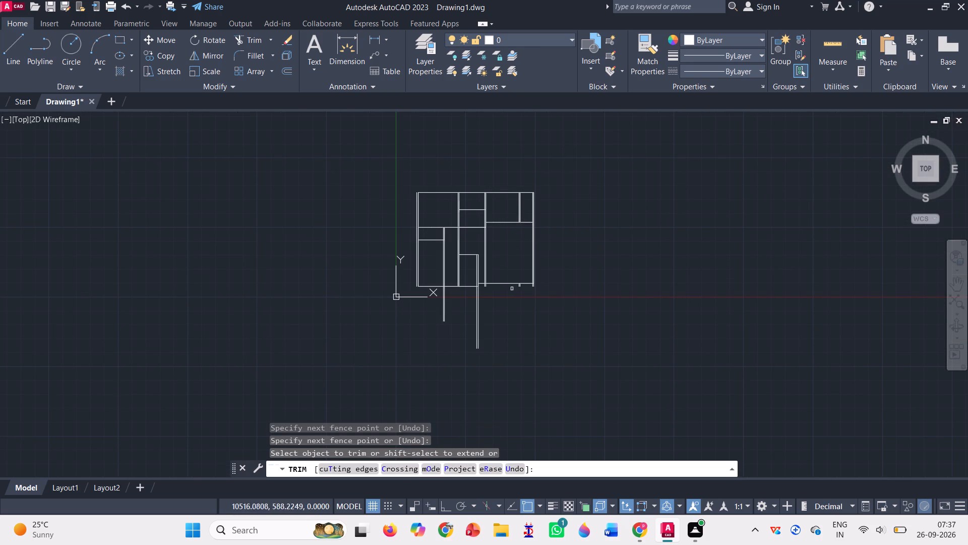
Trim the three double-wall overhangs projecting below the large room's bottom line: outer right wall, 5500 divider and 2400 divider.
scroll(512, 289, up, 4)
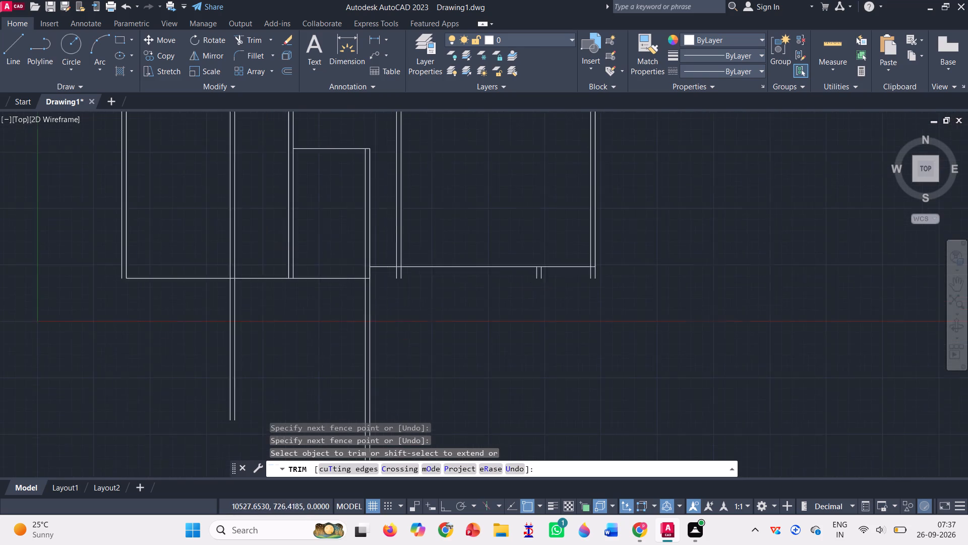
drag(623, 266, 648, 265)
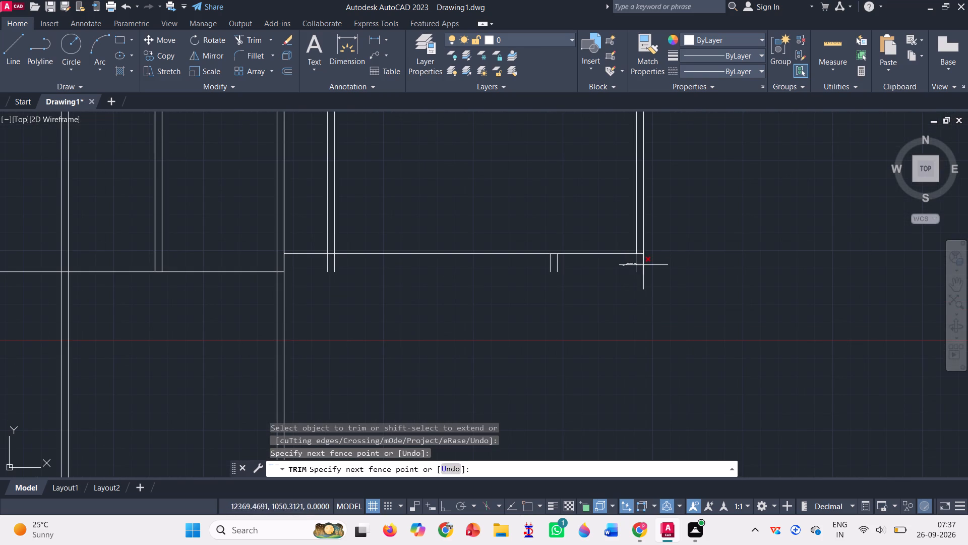
drag(648, 265, 667, 266)
drag(539, 265, 543, 267)
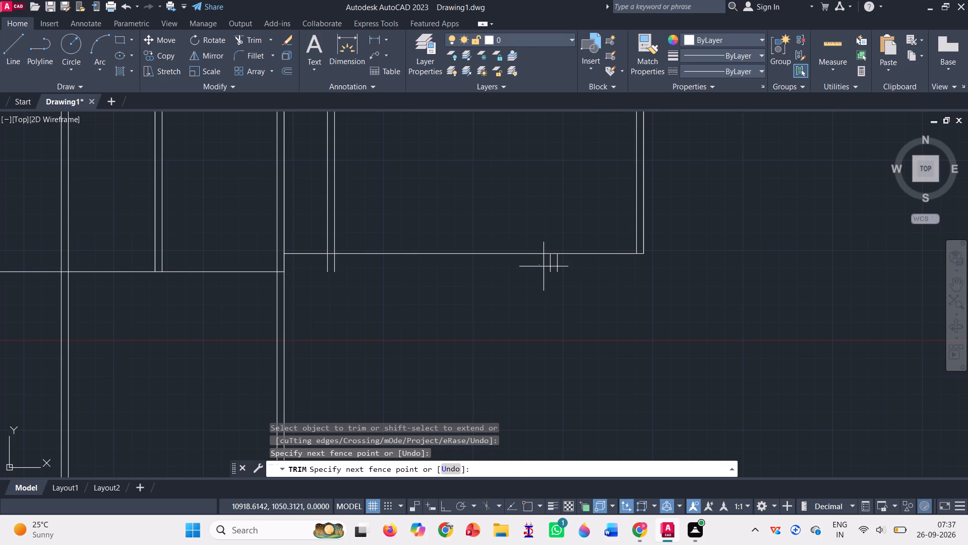
drag(543, 267, 567, 263)
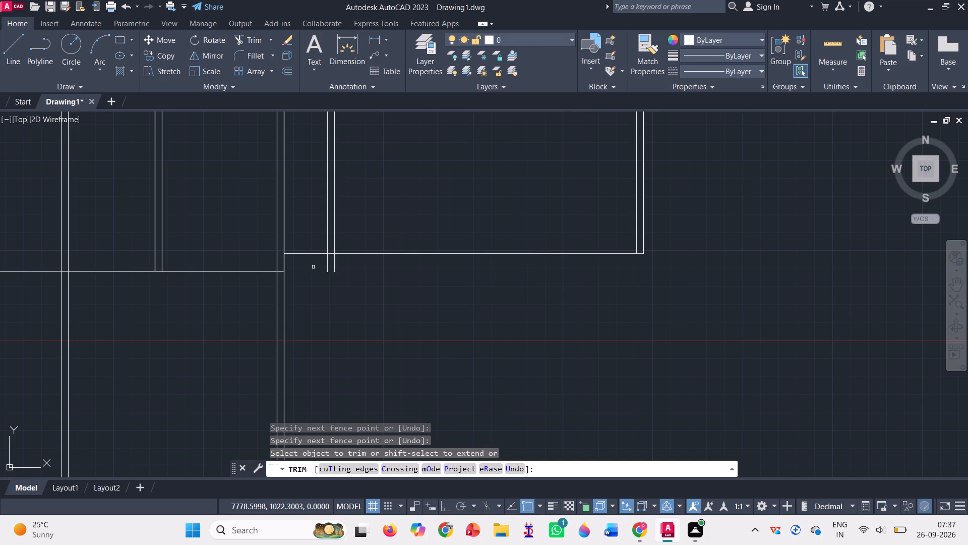
drag(315, 267, 349, 269)
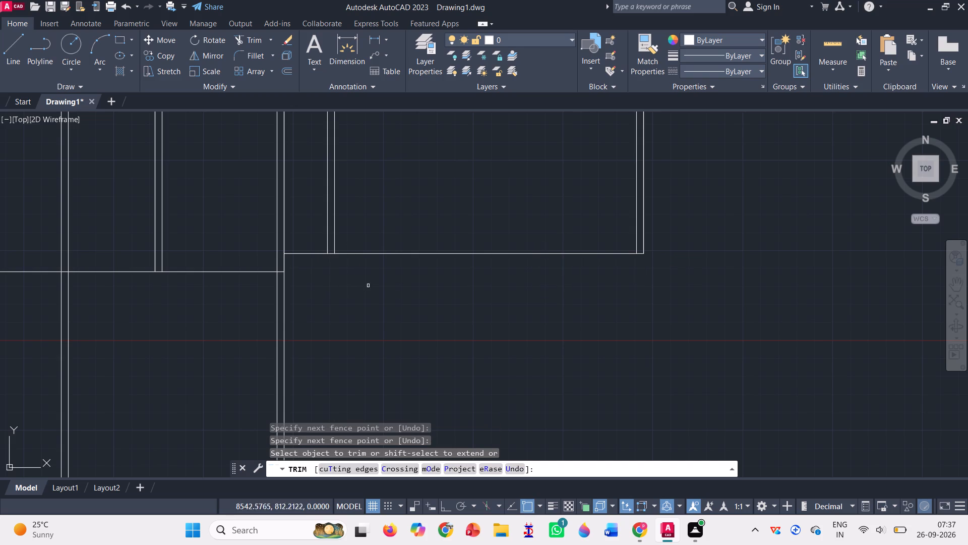
Trim the double-wall overhang below the 1700-wide space's right wall and the 2400 divider where it runs through the large room.
scroll(370, 287, down, 2)
drag(322, 332, 377, 326)
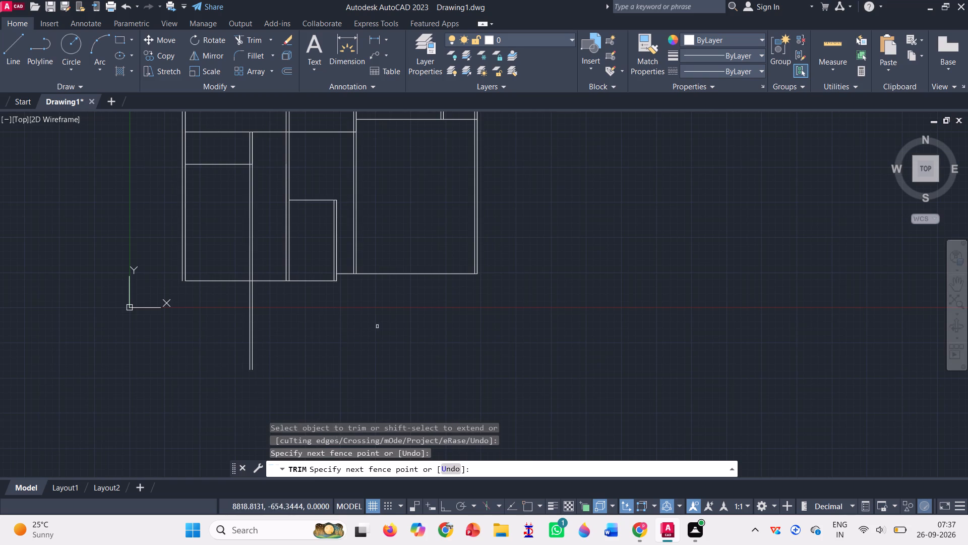
scroll(215, 331, down, 1)
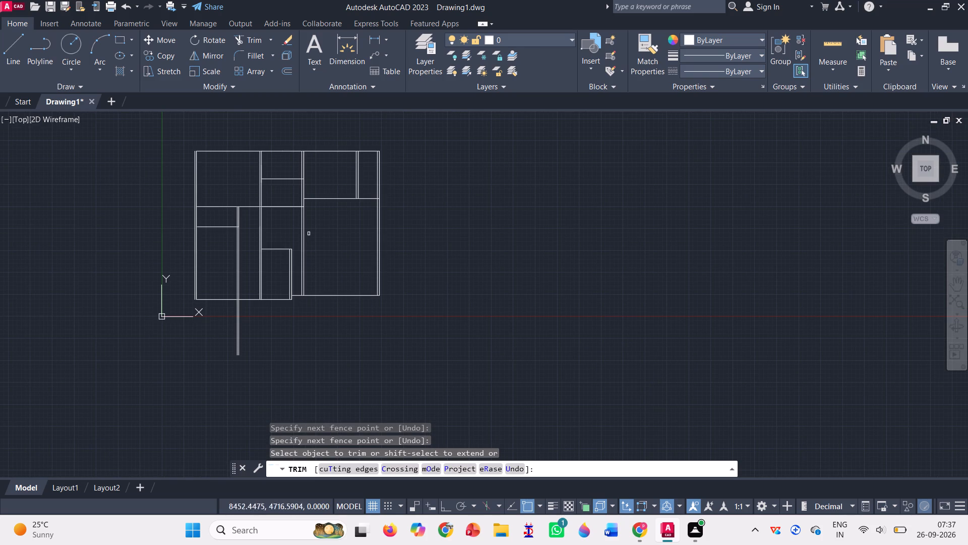
drag(292, 228, 319, 231)
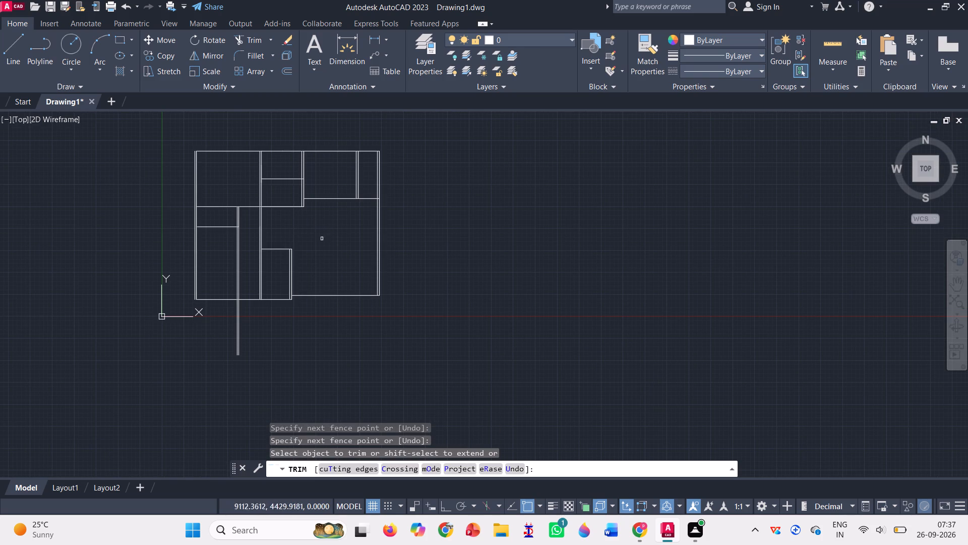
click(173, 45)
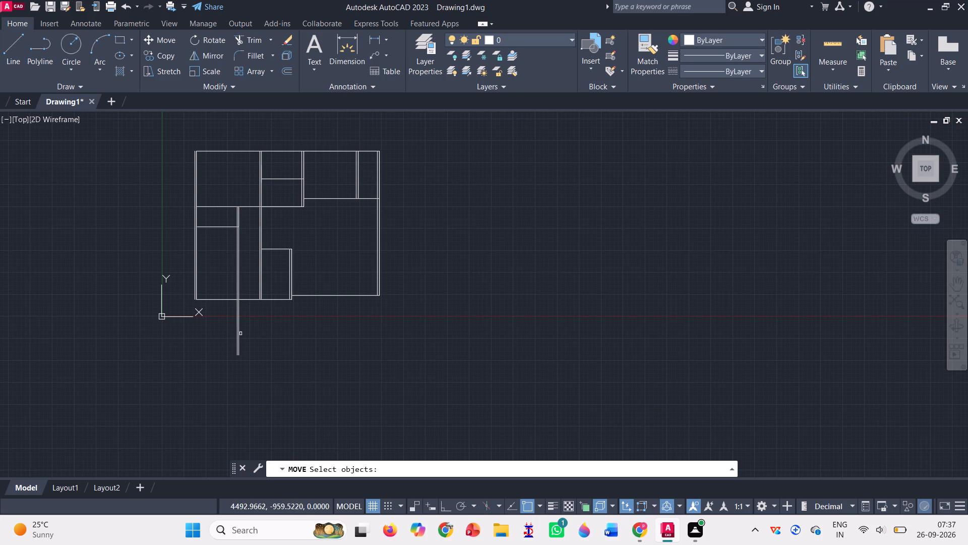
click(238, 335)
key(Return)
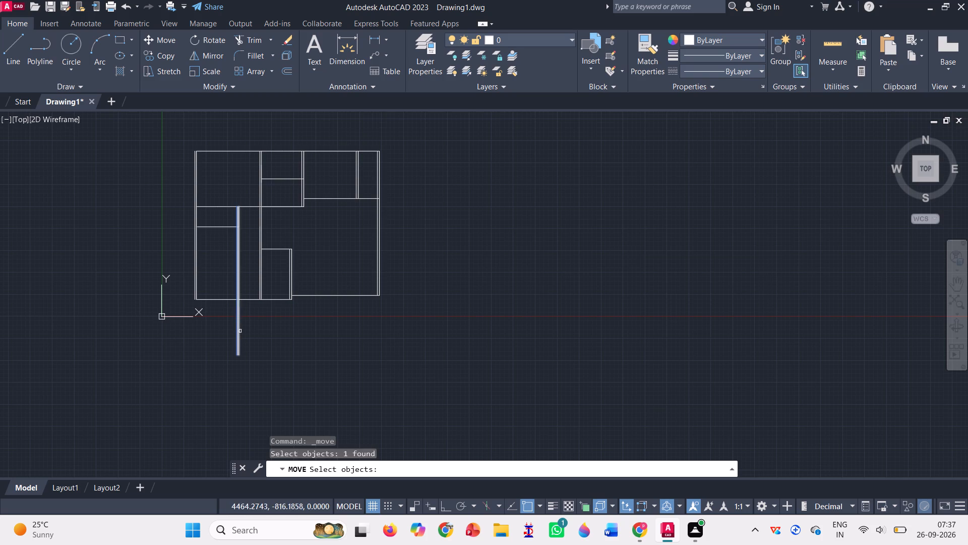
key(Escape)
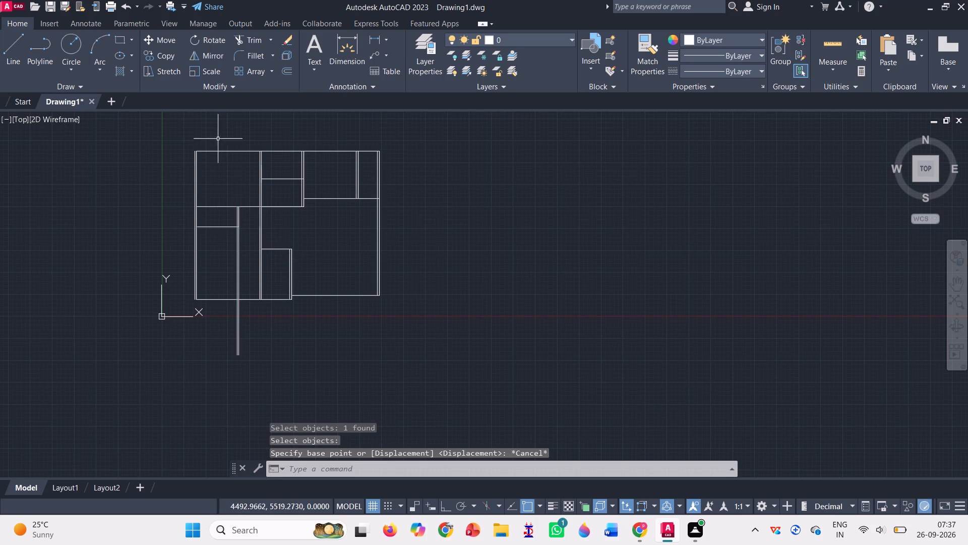
Trim the double wall running from the small left room's lower line down to the plan's bottom line.
click(237, 44)
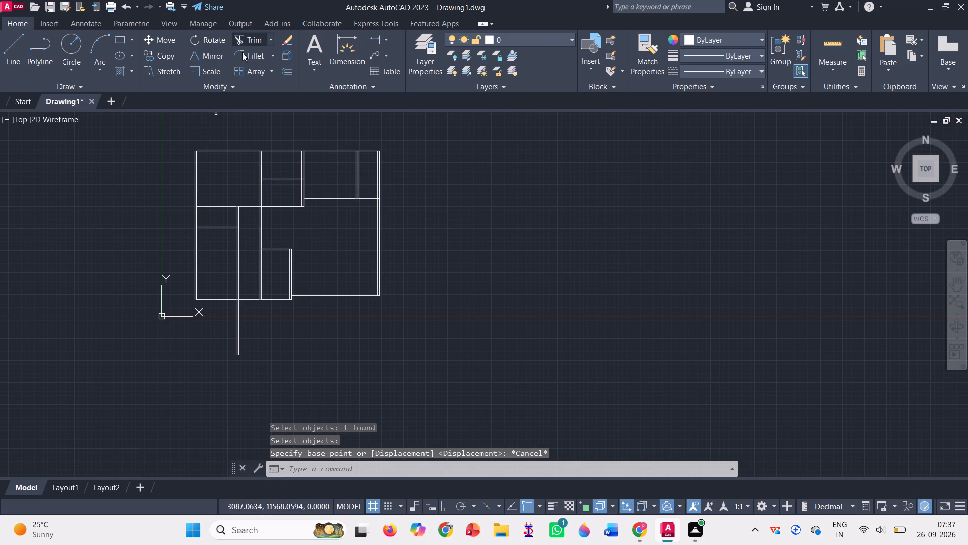
drag(227, 248, 244, 259)
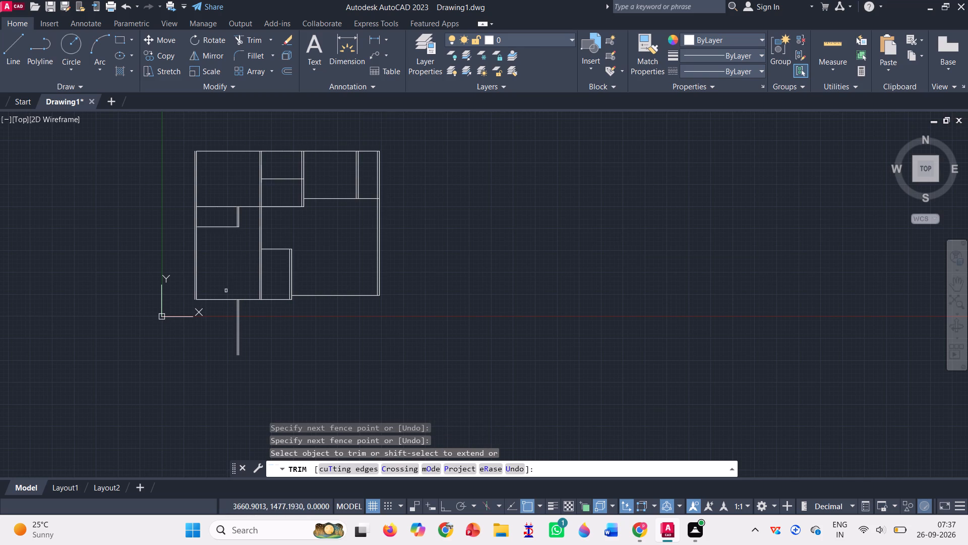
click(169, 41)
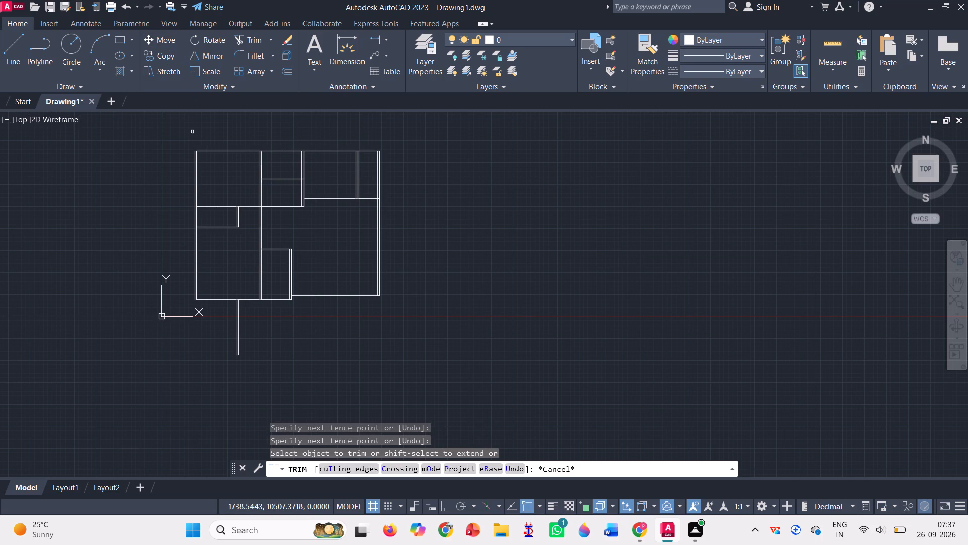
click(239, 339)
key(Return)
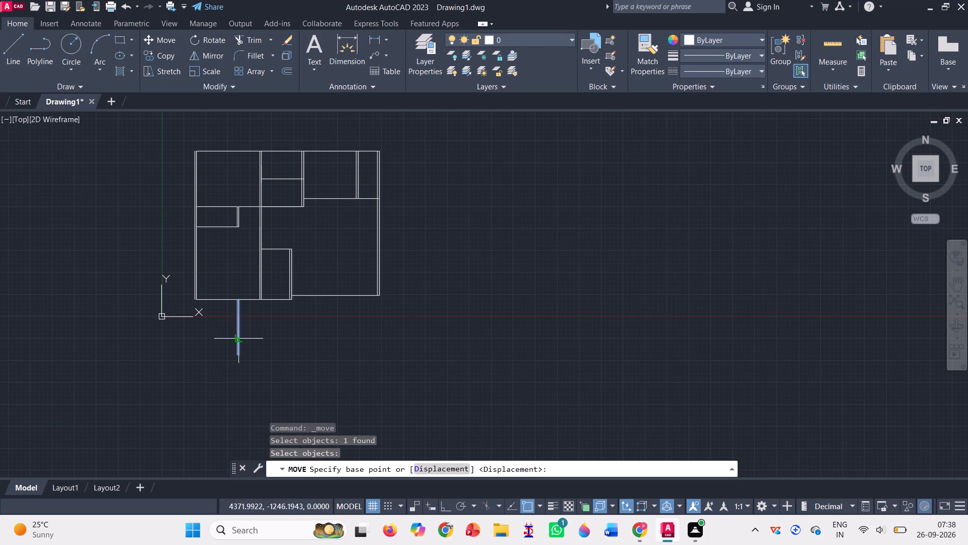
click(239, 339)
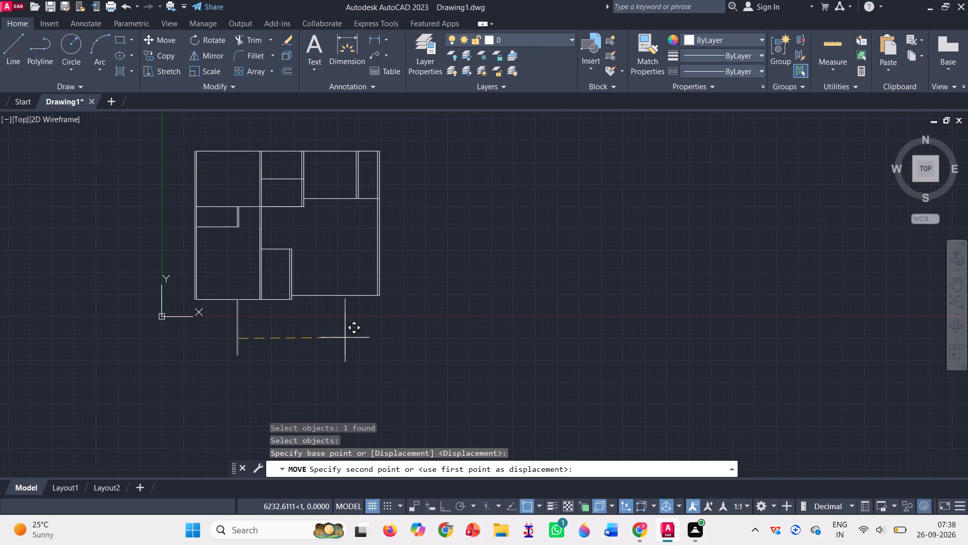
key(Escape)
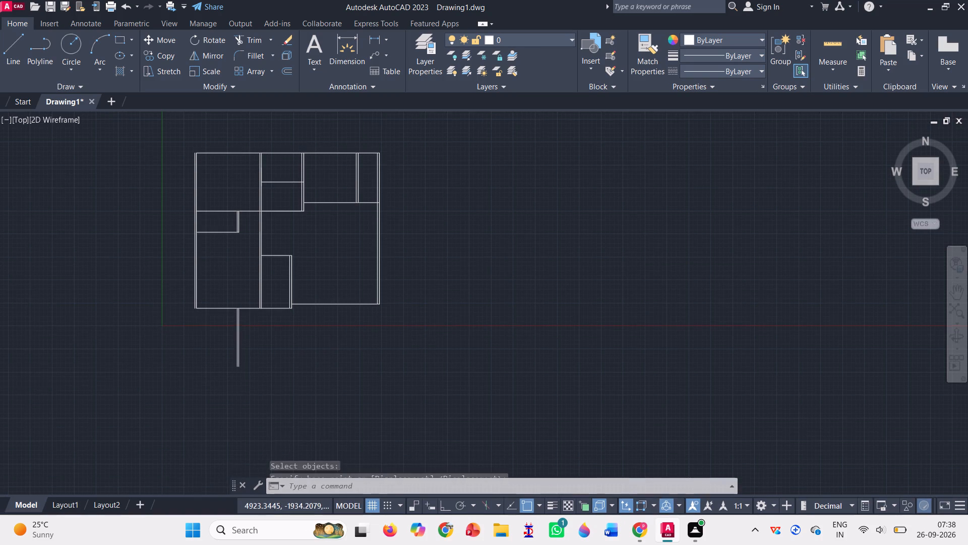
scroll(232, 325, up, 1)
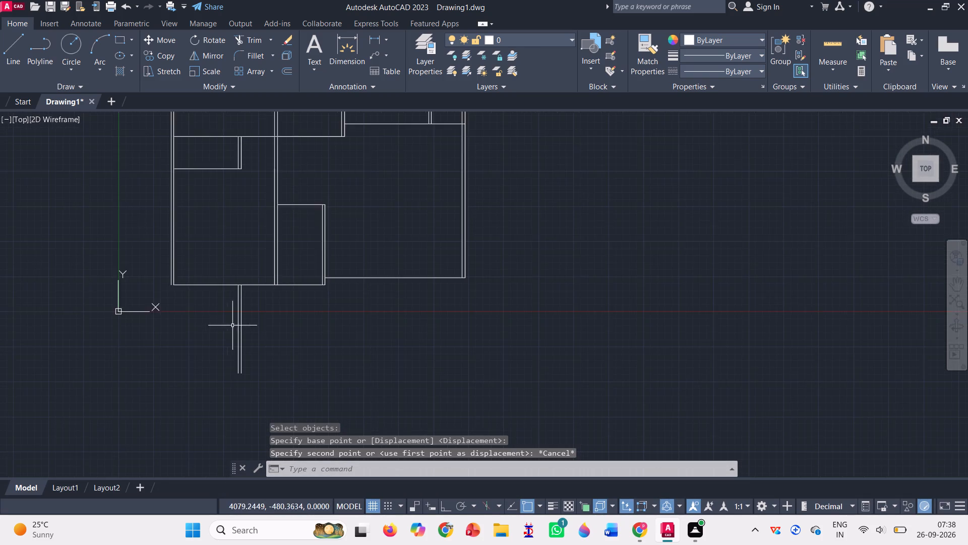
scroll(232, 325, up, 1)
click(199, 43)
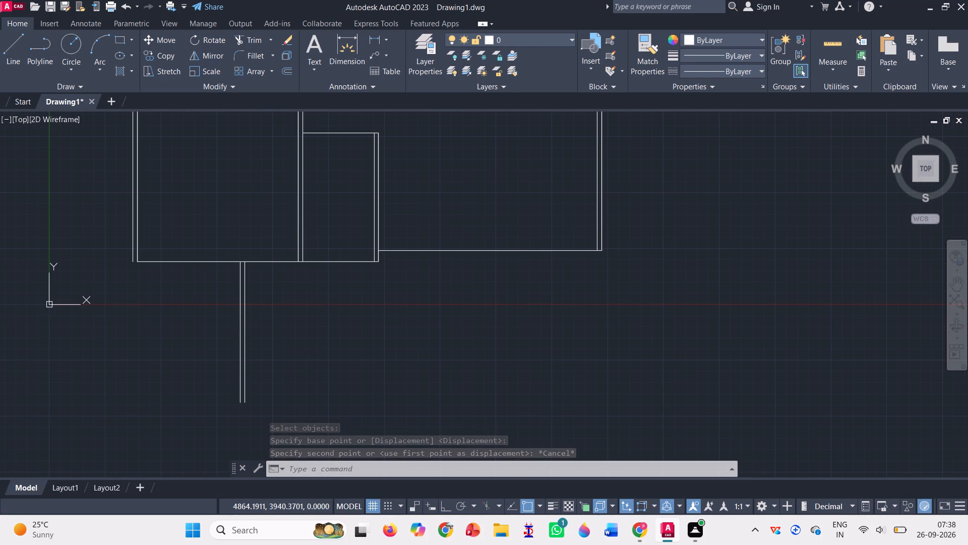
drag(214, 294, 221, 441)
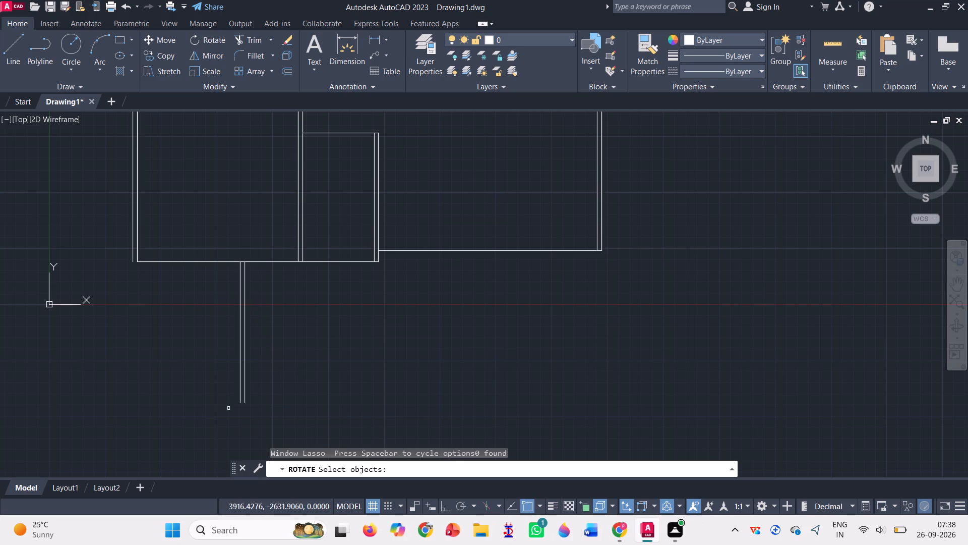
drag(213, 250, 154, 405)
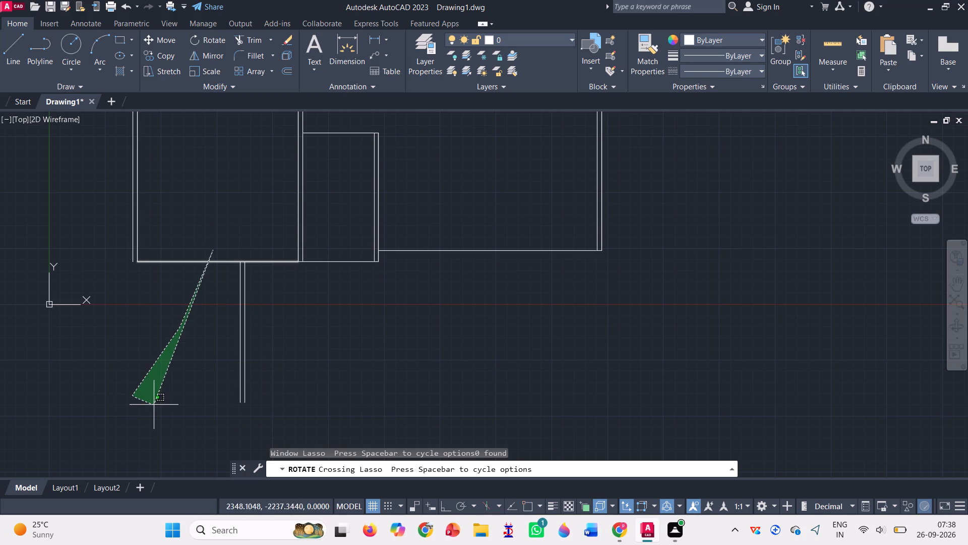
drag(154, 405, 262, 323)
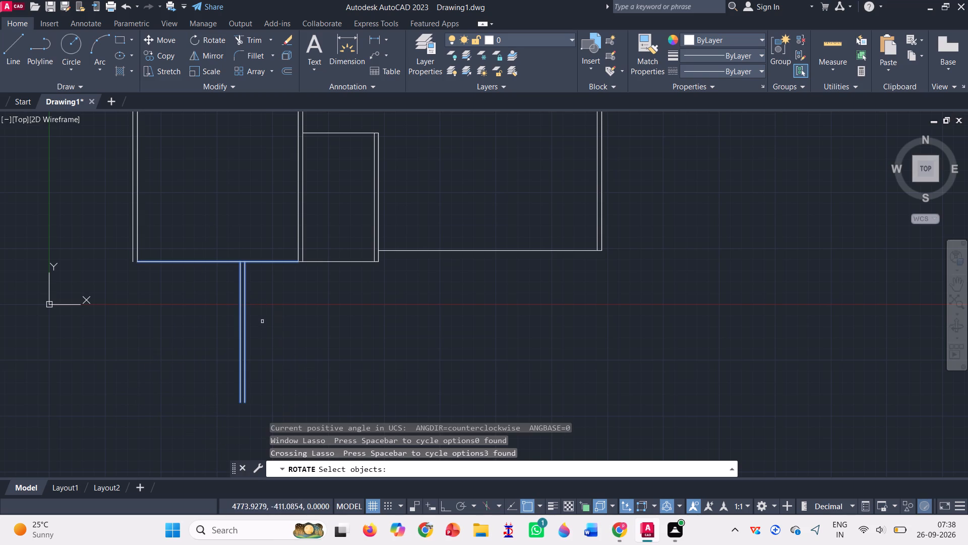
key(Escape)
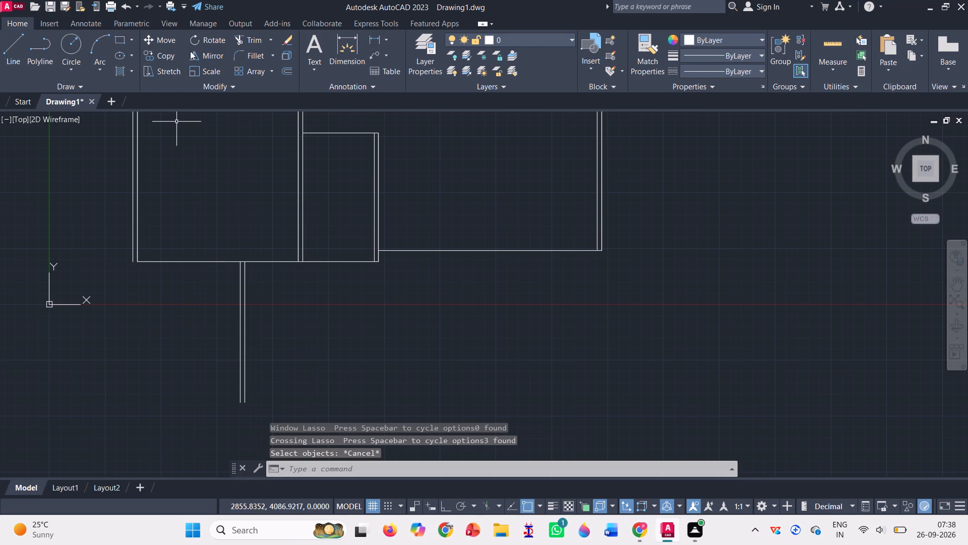
With Ortho on, rotate the leftover double line below the plan 90 degrees counterclockwise to horizontal about its lower-left endpoint.
click(207, 45)
scroll(218, 310, up, 2)
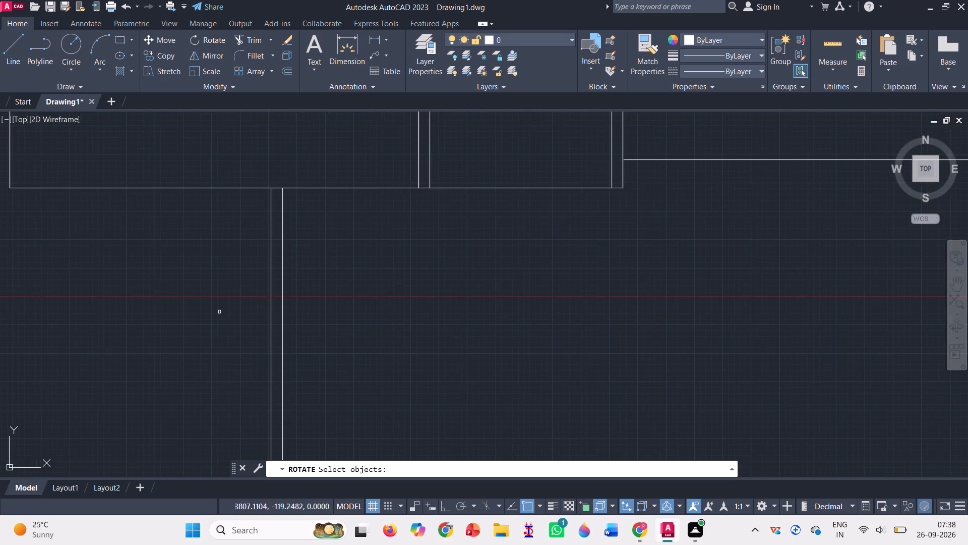
click(271, 315)
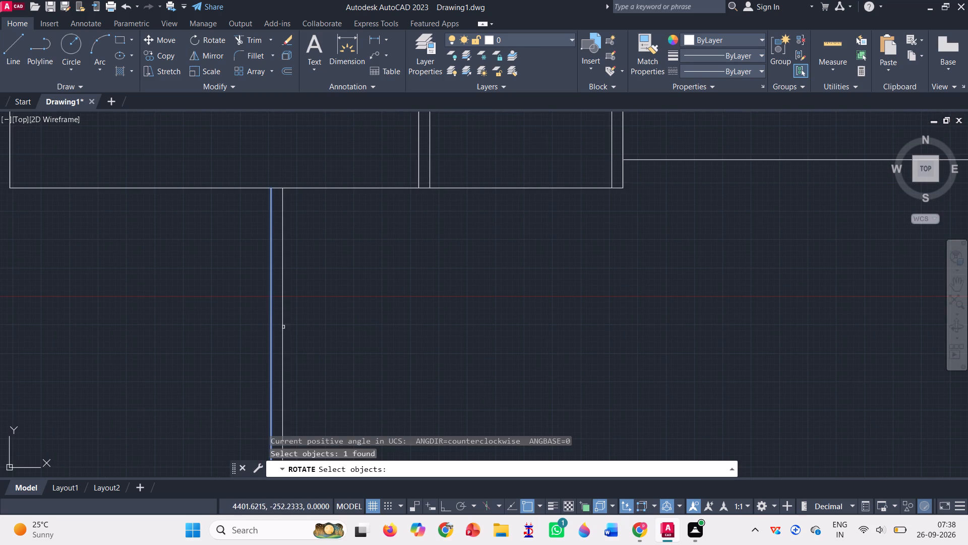
click(282, 328)
scroll(217, 329, down, 2)
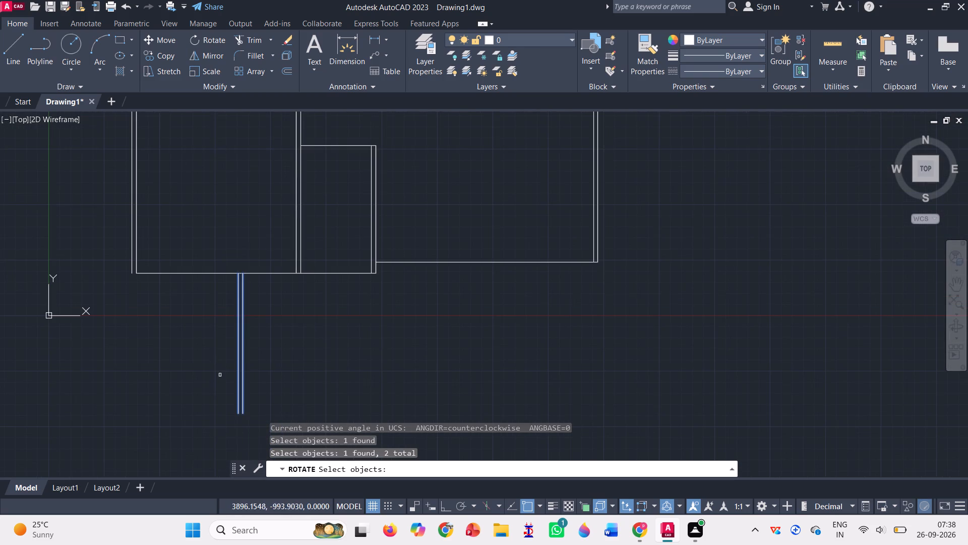
key(Return)
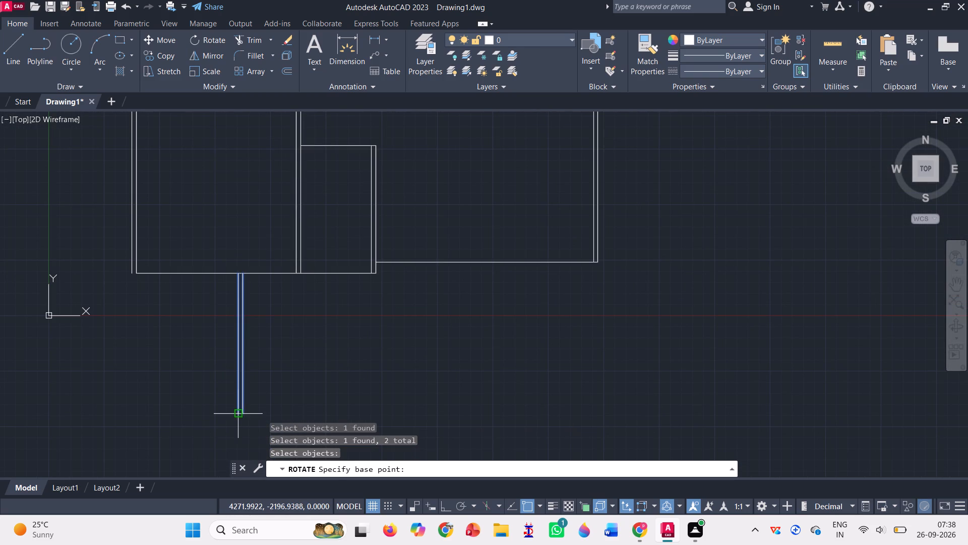
click(237, 411)
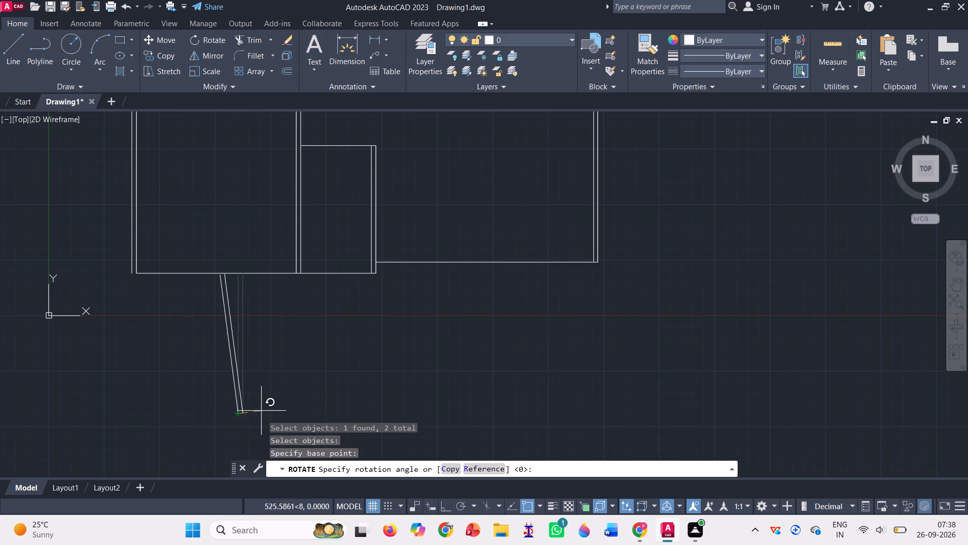
click(444, 507)
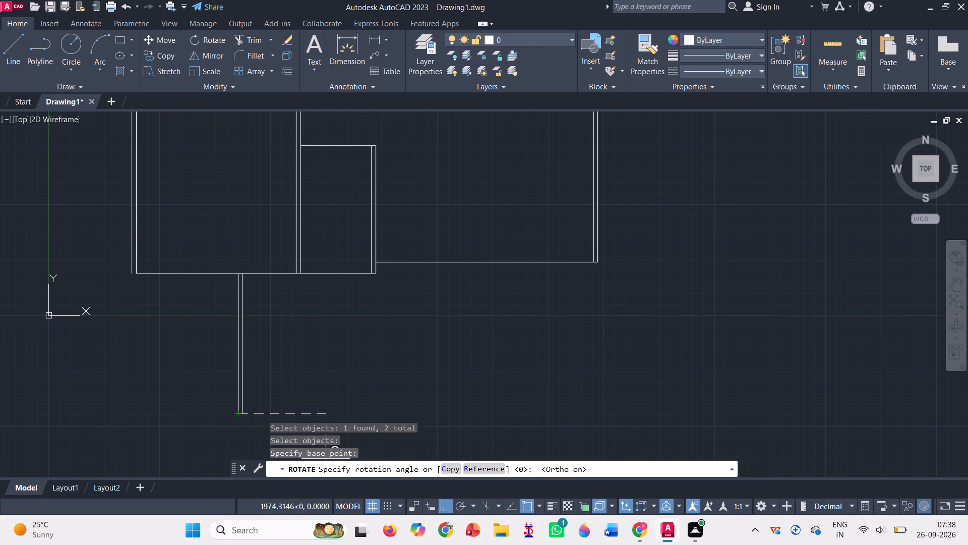
click(302, 297)
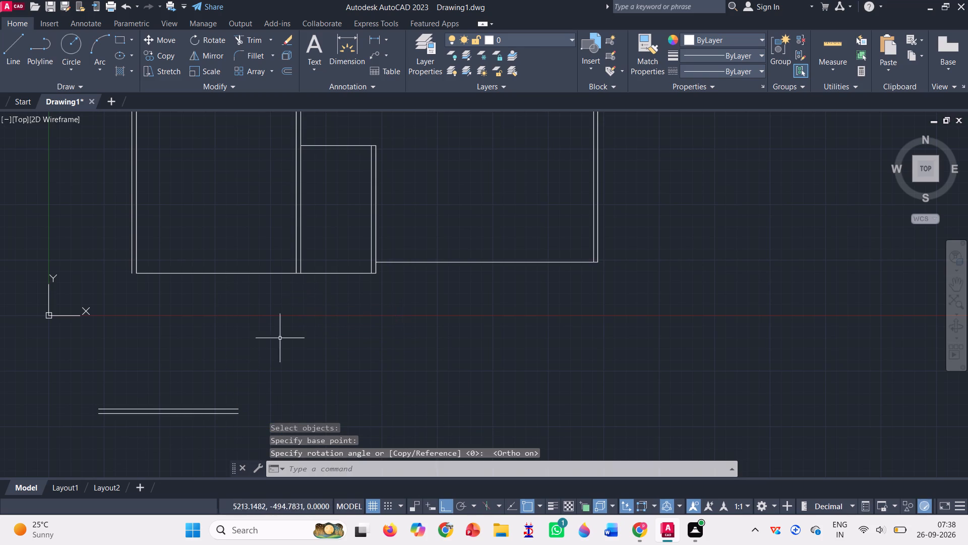
key(Return)
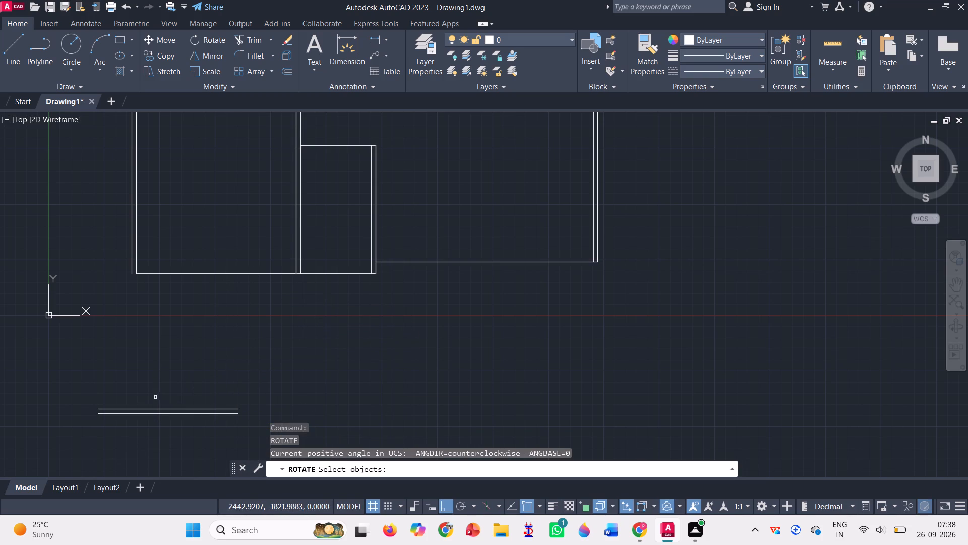
Copy the horizontal double line by its lower-left endpoint, with Ortho off, to the plan's inner bottom-left corner.
click(171, 59)
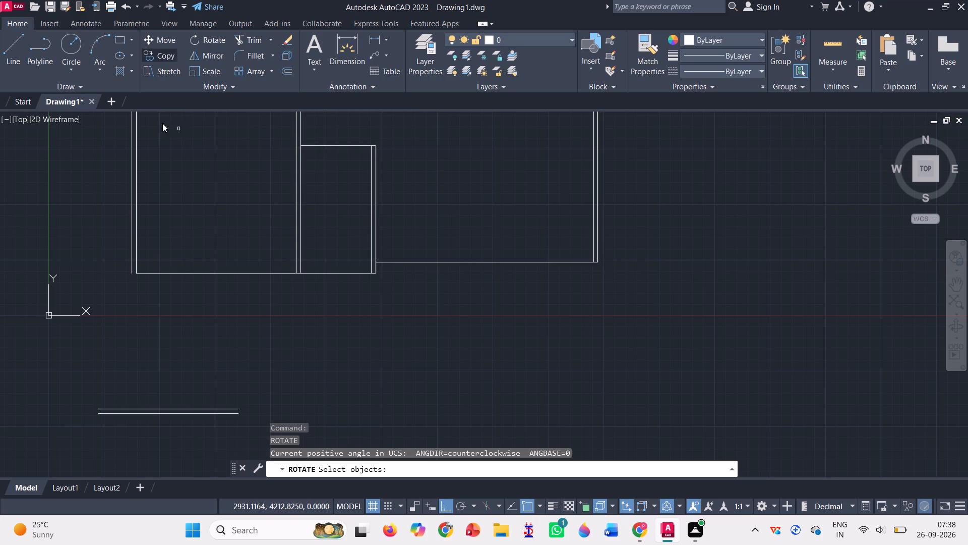
scroll(175, 265, down, 2)
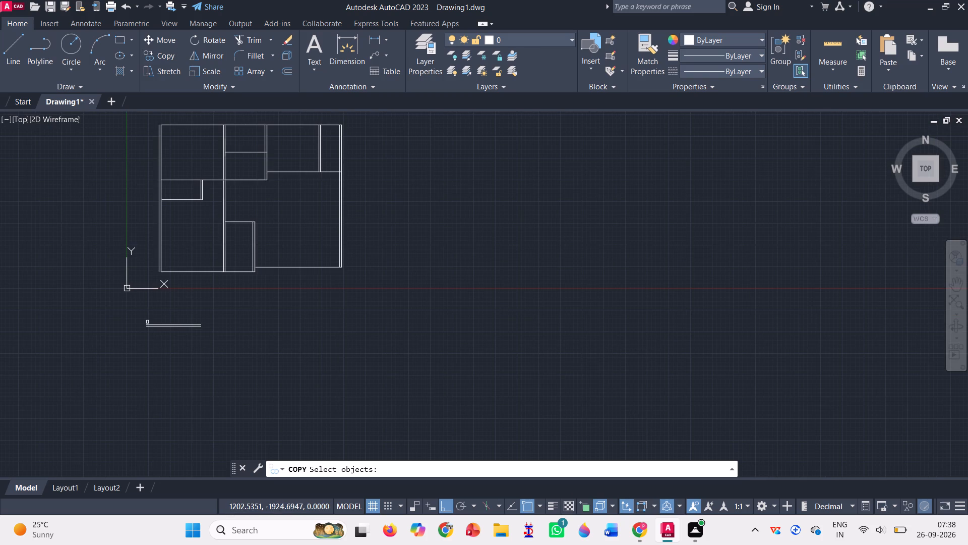
scroll(147, 322, up, 1)
drag(133, 315, 231, 377)
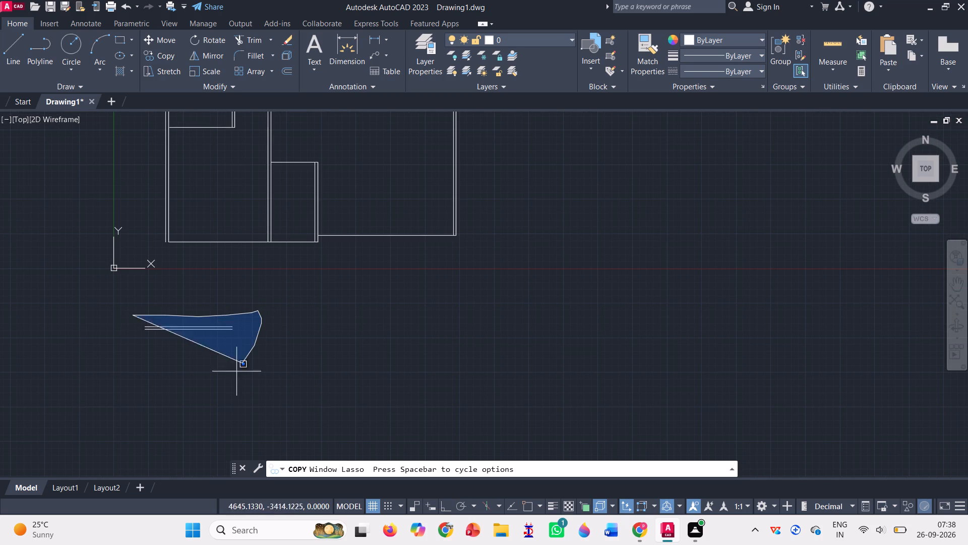
drag(231, 377, 101, 393)
key(Return)
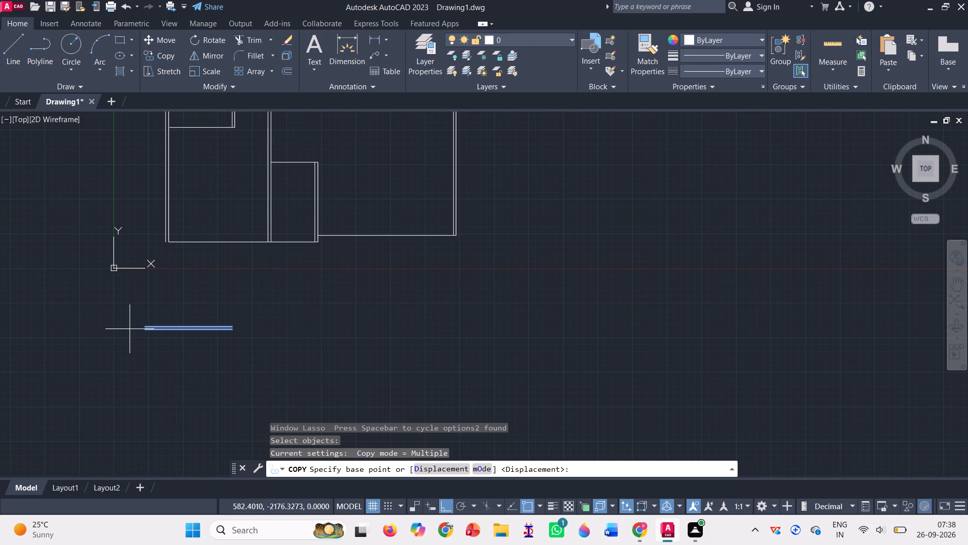
scroll(137, 319, up, 3)
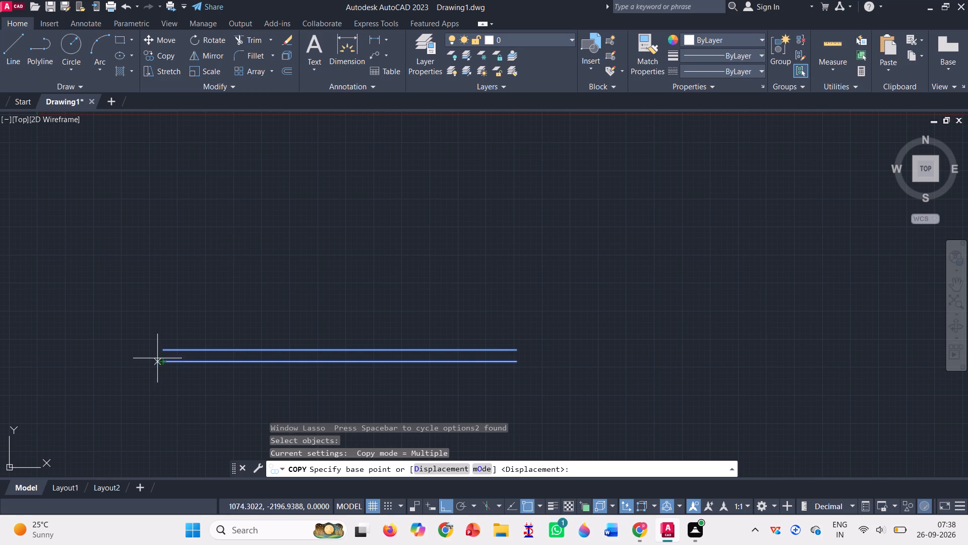
click(165, 361)
scroll(165, 361, down, 4)
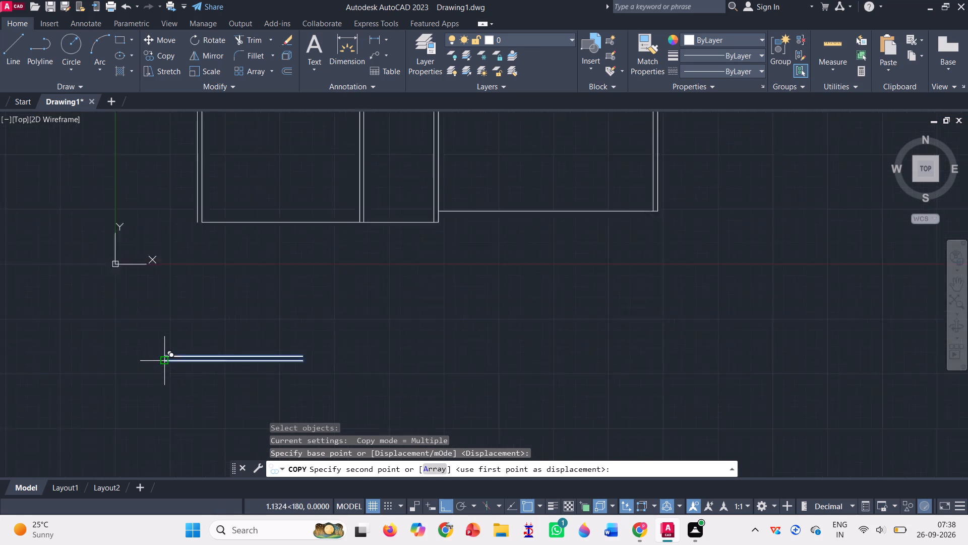
scroll(185, 302, up, 4)
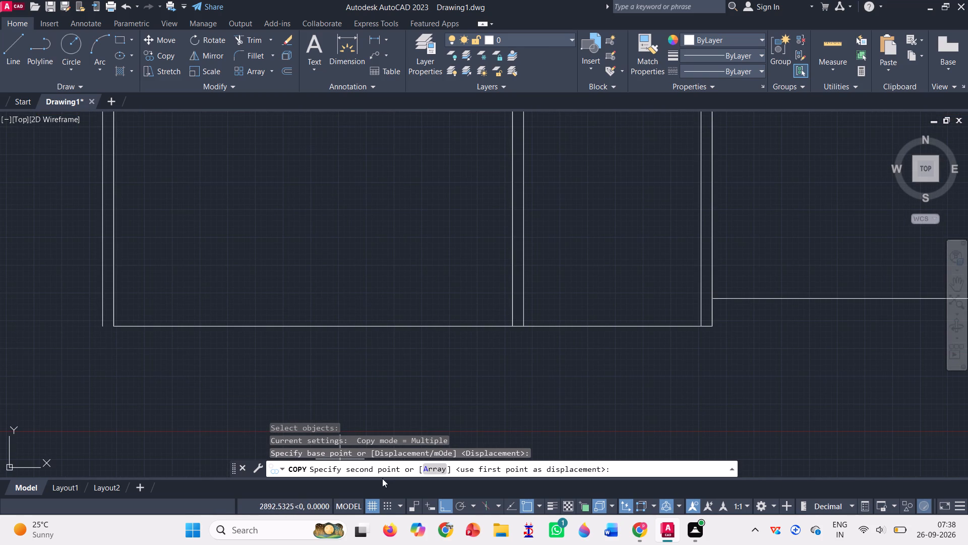
click(442, 502)
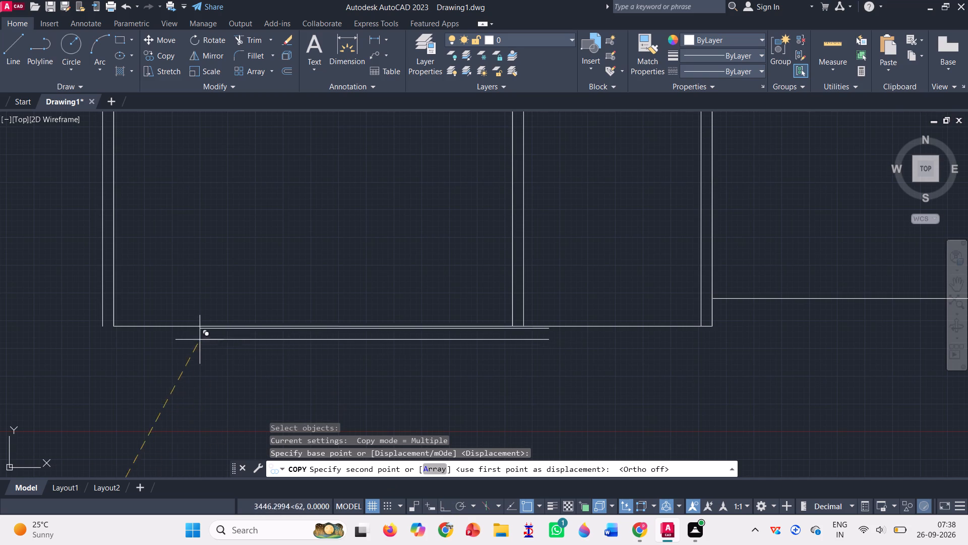
click(112, 326)
scroll(111, 328, down, 3)
scroll(111, 328, up, 1)
scroll(111, 328, down, 2)
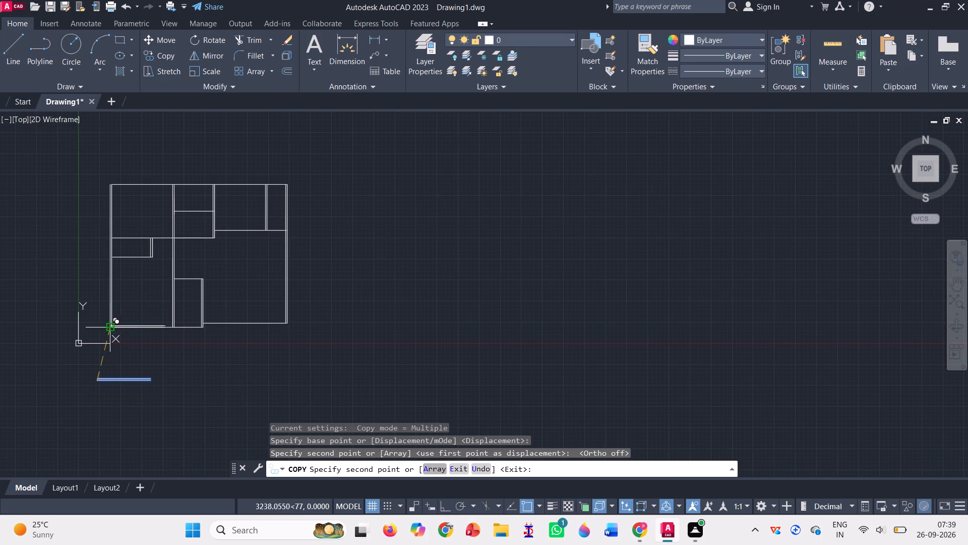
Place copies of the horizontal double line at the left ends of the upper-middle partition and the upper-right room's lower line.
scroll(171, 209, up, 3)
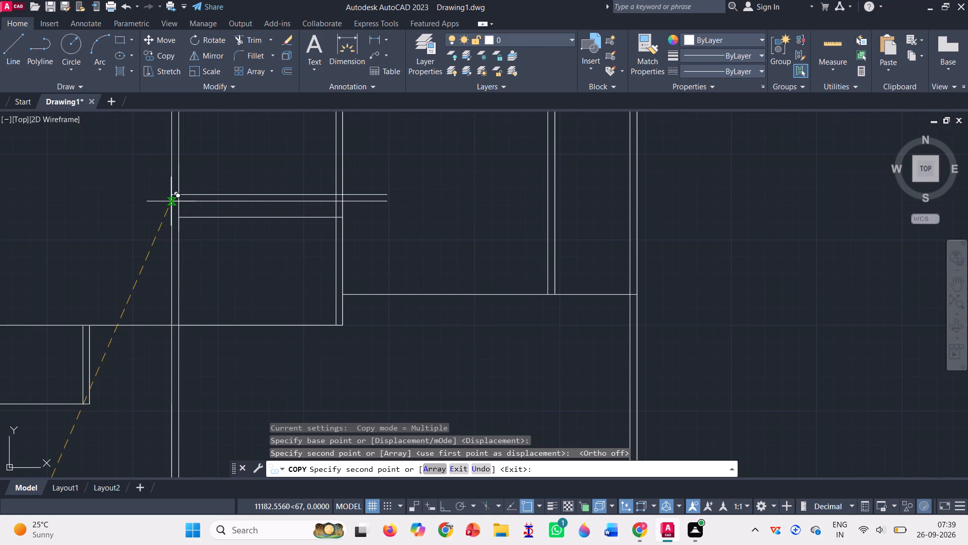
scroll(171, 200, up, 2)
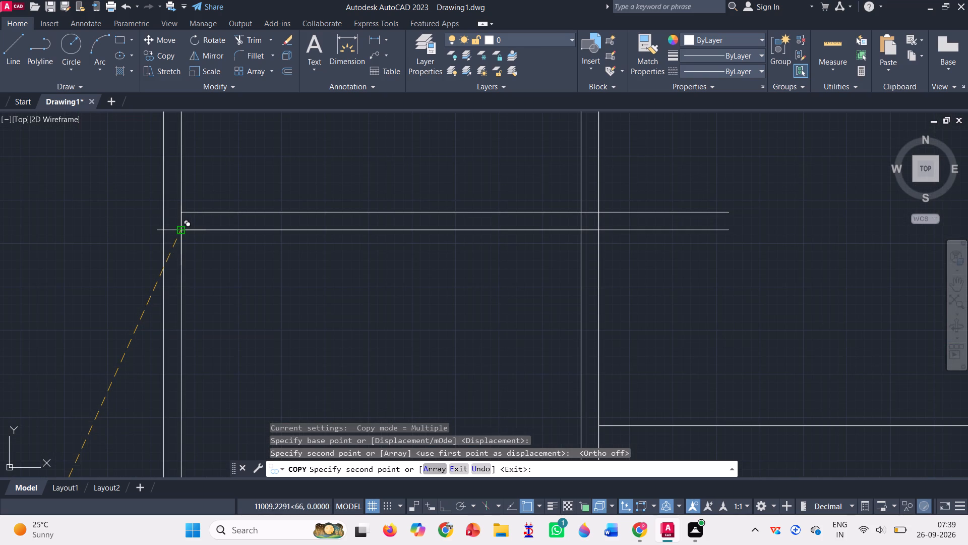
click(179, 232)
scroll(172, 238, down, 2)
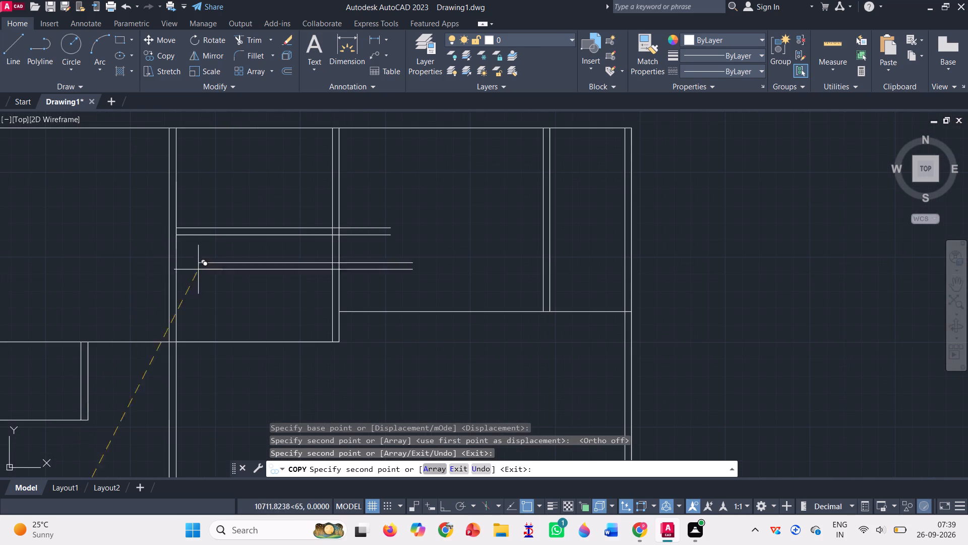
click(336, 312)
Place further copies at the left ends of the small left room's lower line and the lower-middle small room's top line.
scroll(336, 312, down, 4)
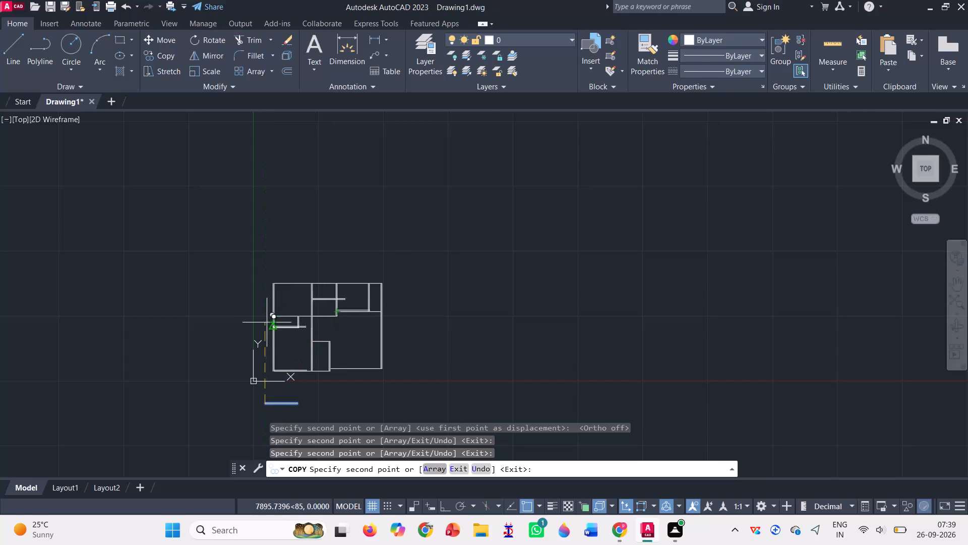
scroll(267, 322, up, 4)
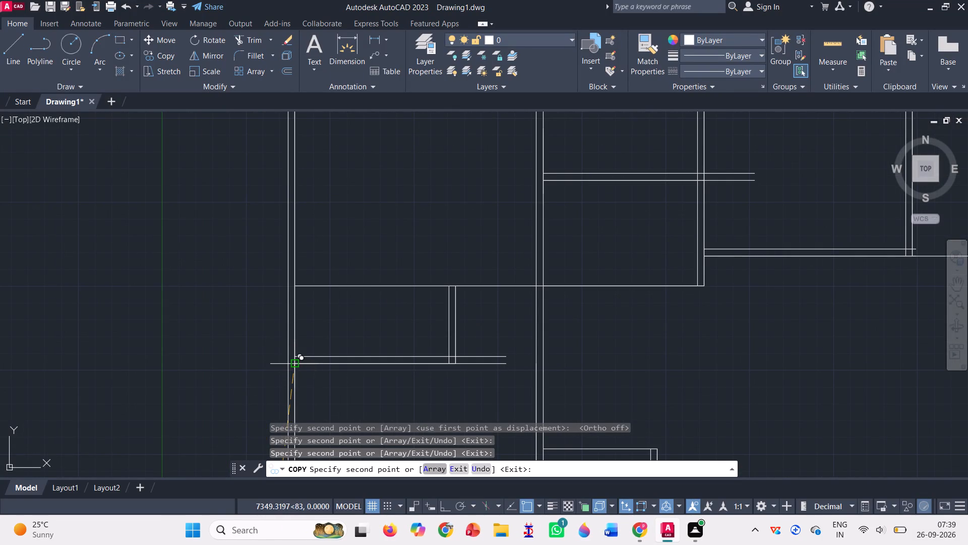
click(294, 366)
scroll(293, 364, down, 2)
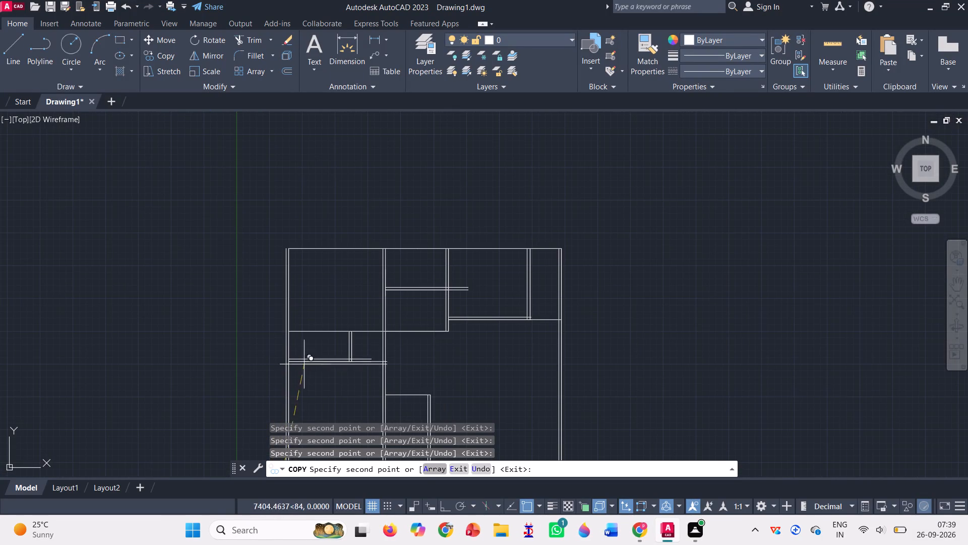
scroll(387, 395, up, 4)
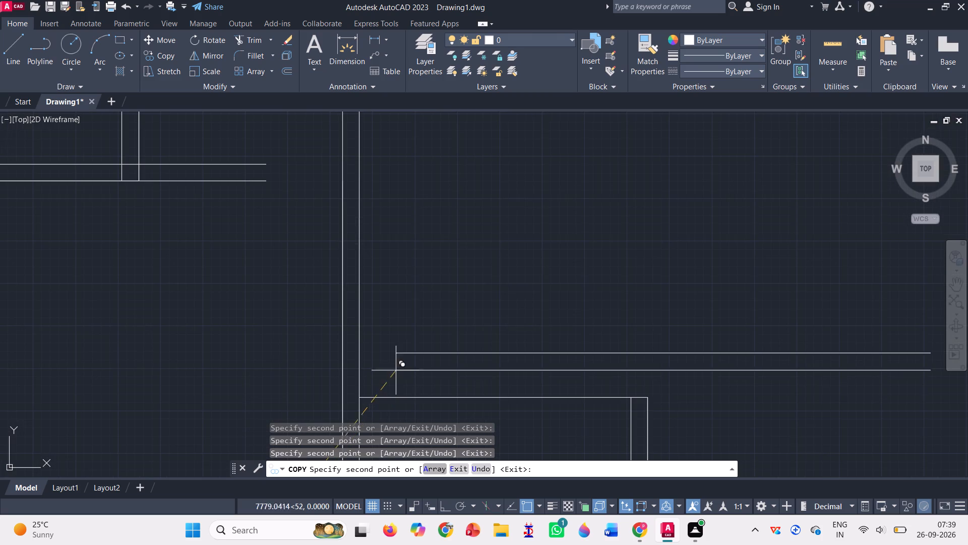
click(357, 397)
Place a last copy of the horizontal double line at the plan's inner top-left corner and finish copying.
scroll(367, 348, down, 5)
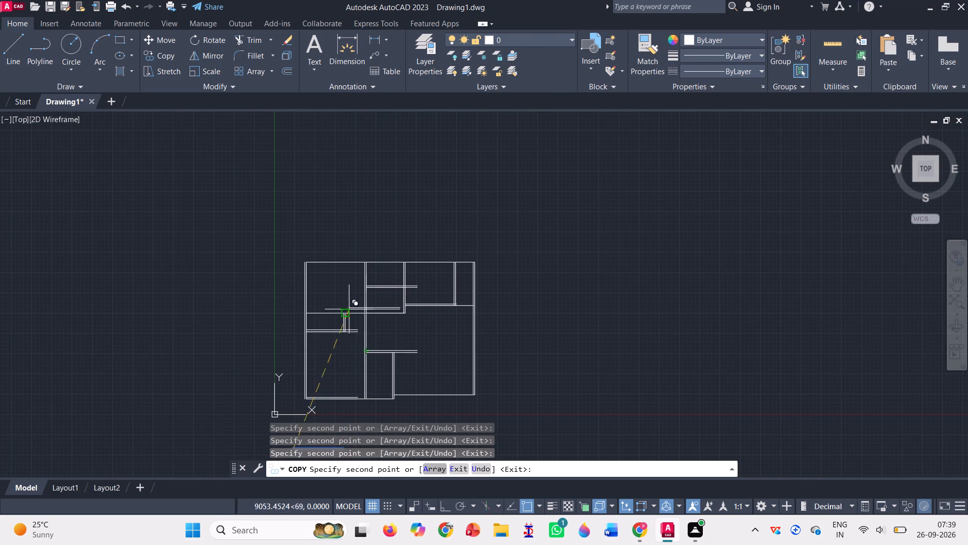
scroll(313, 264, up, 5)
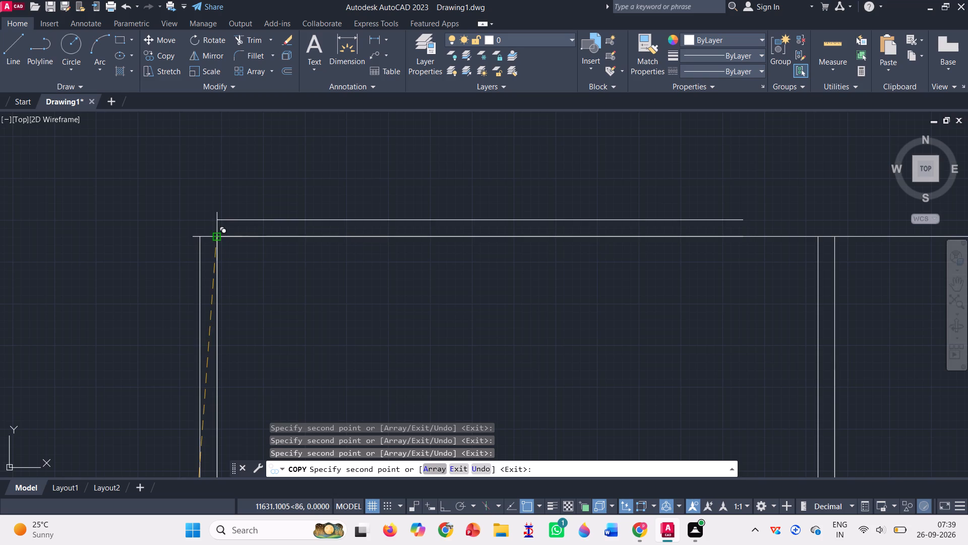
click(218, 239)
scroll(166, 259, down, 2)
scroll(165, 274, up, 1)
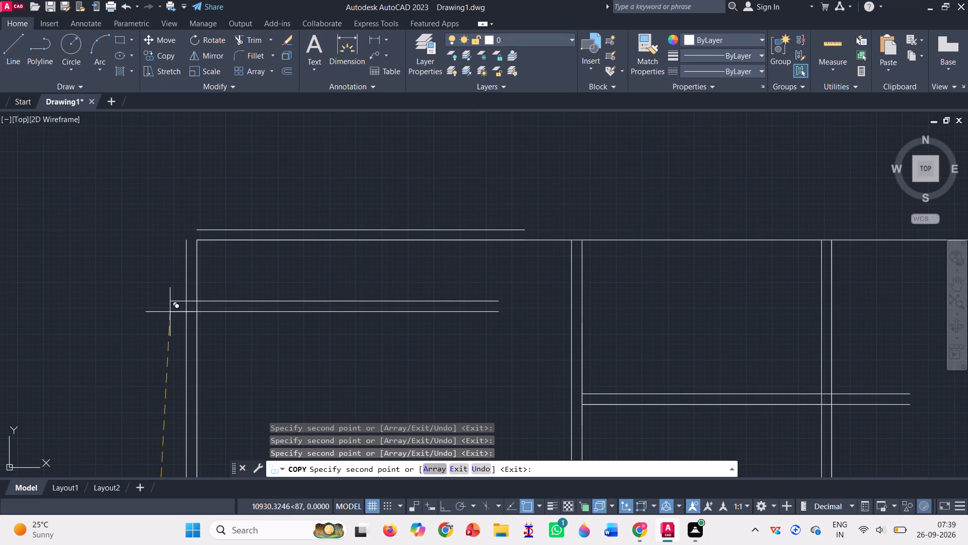
key(Escape)
Draw the plan's outer top wall line, up from the left wall's outer end, across with Ortho on, and down to the right wall's outer end.
click(17, 46)
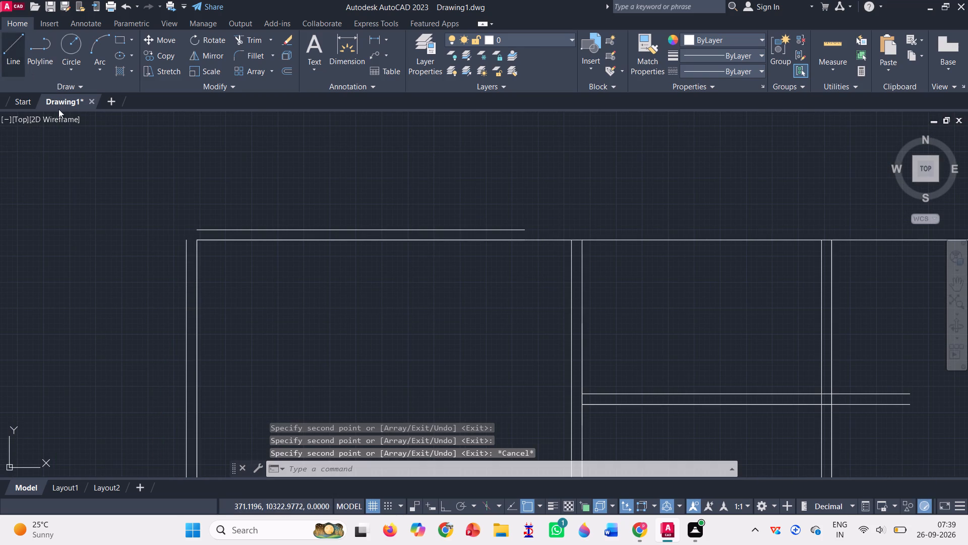
click(187, 241)
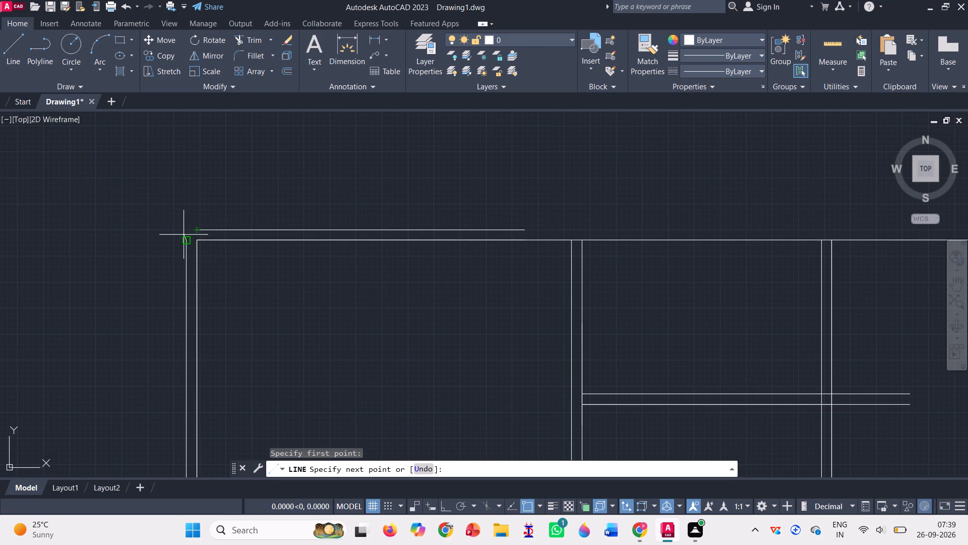
click(187, 232)
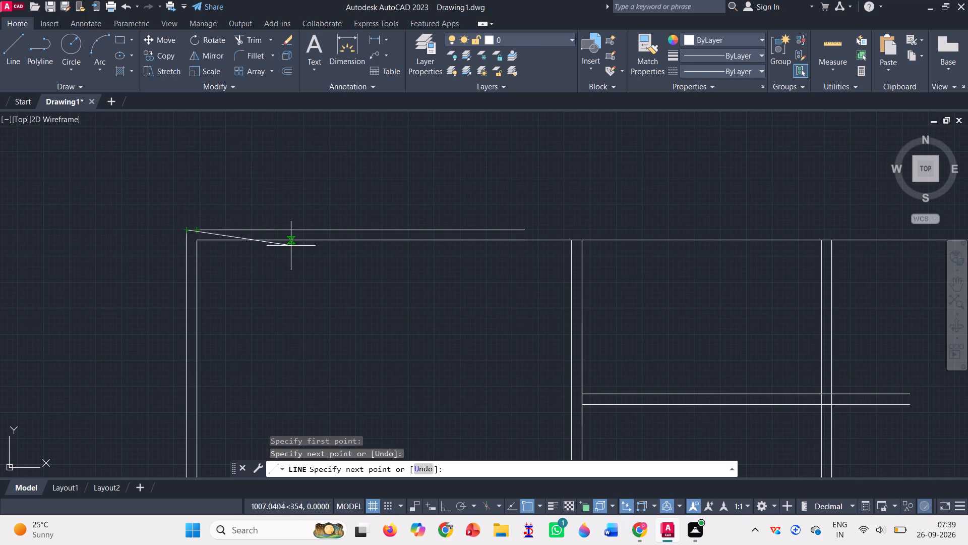
scroll(228, 226, down, 2)
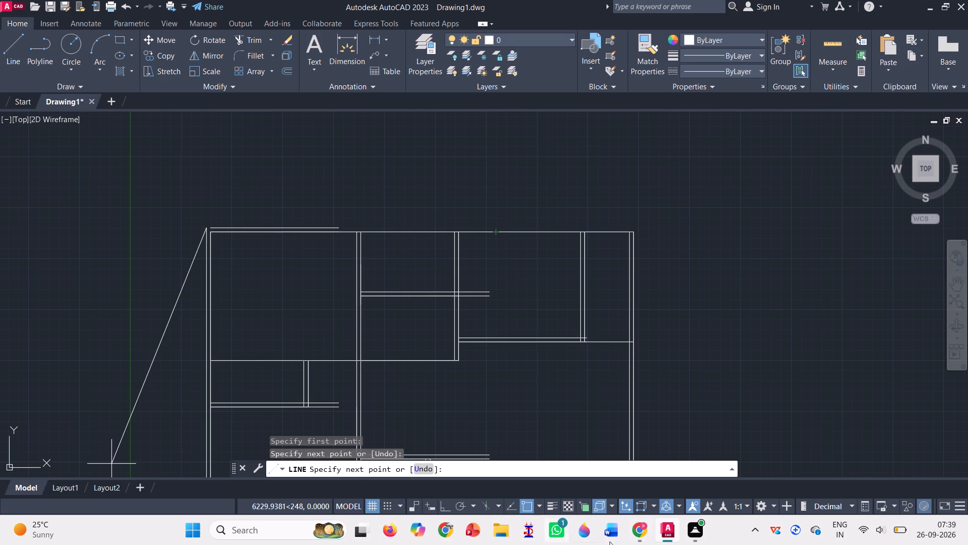
click(441, 509)
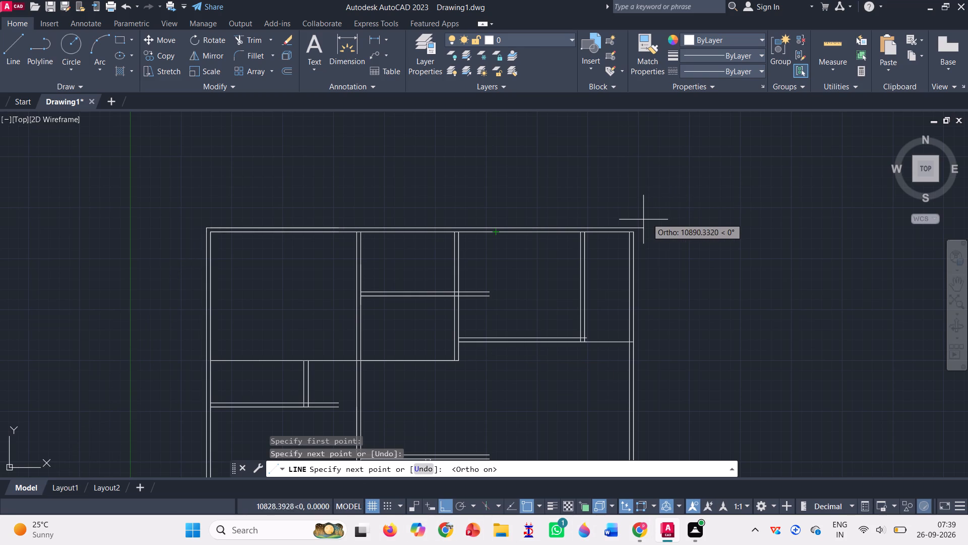
scroll(632, 234, up, 4)
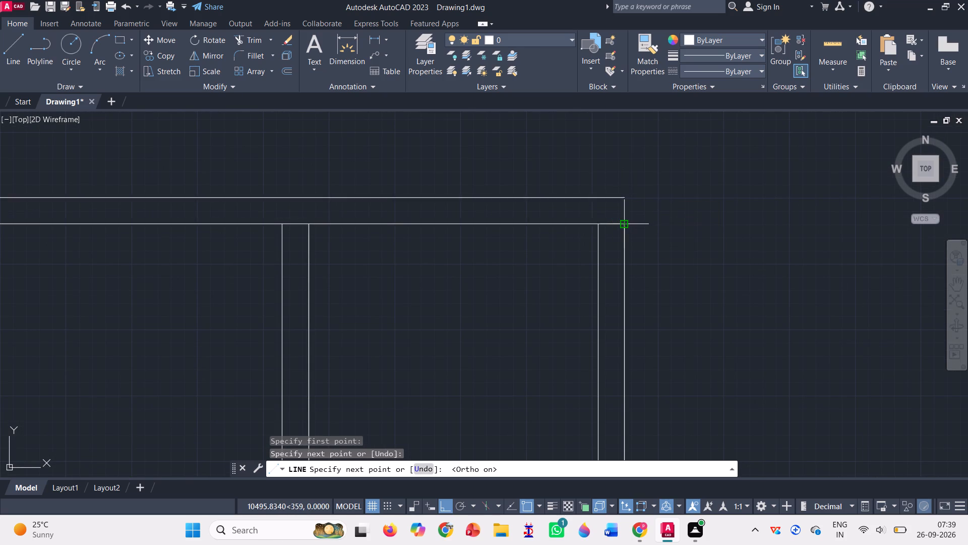
click(625, 197)
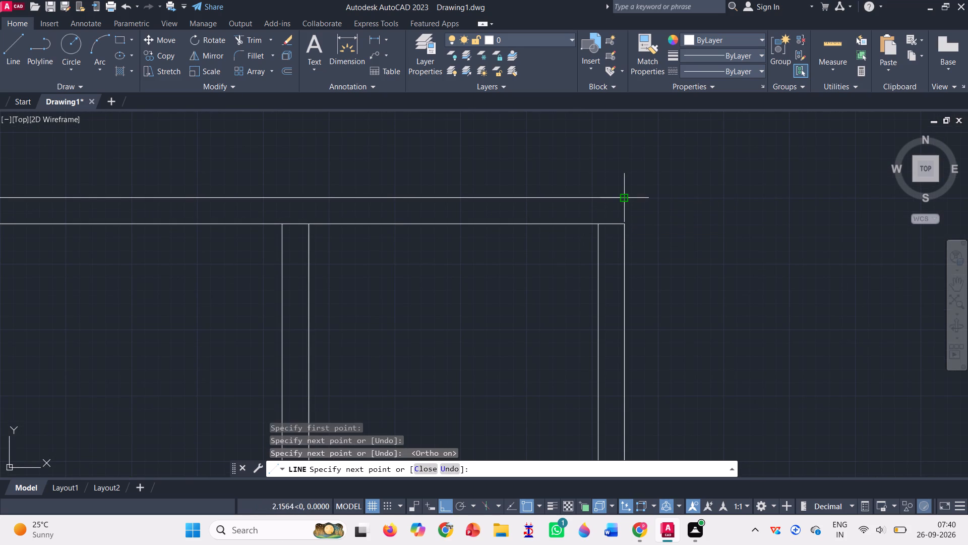
click(623, 223)
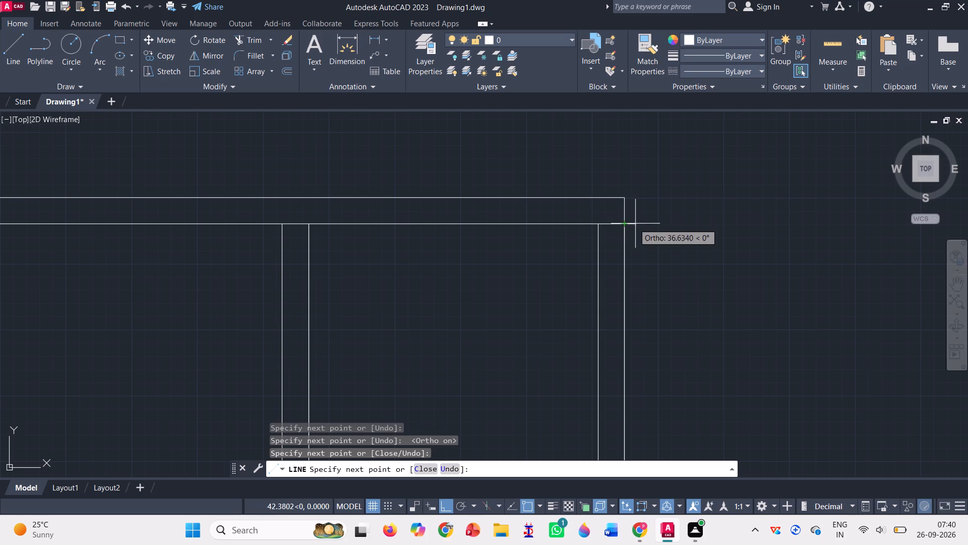
scroll(635, 220, down, 3)
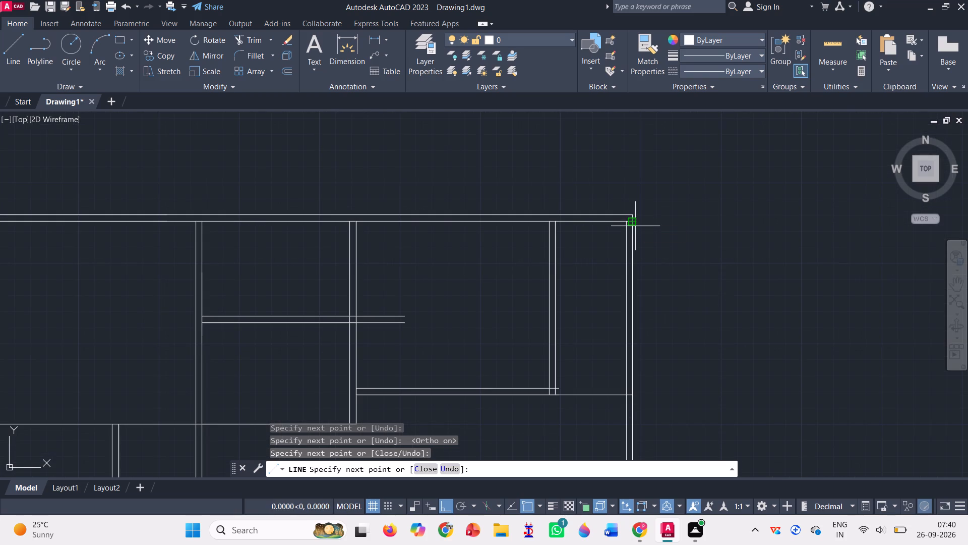
scroll(643, 262, down, 4)
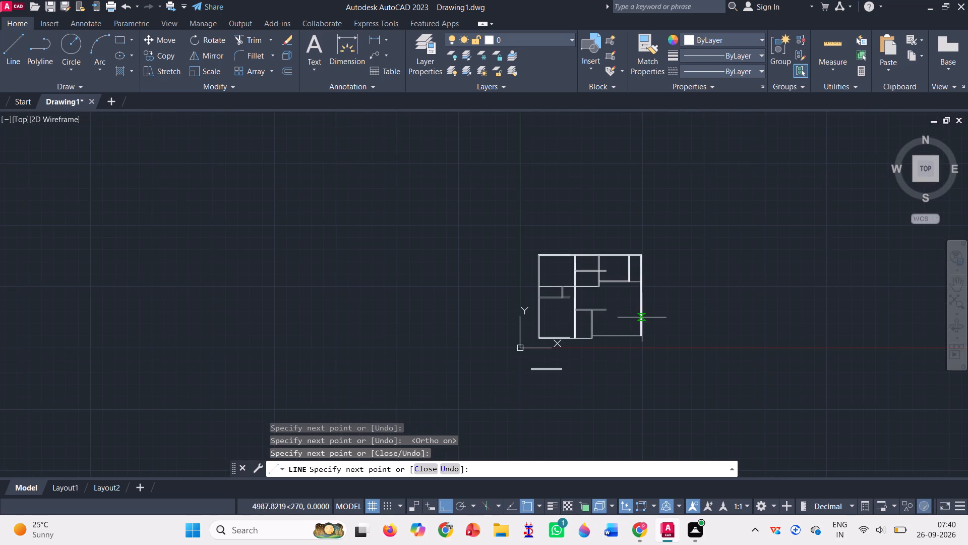
scroll(643, 353, up, 3)
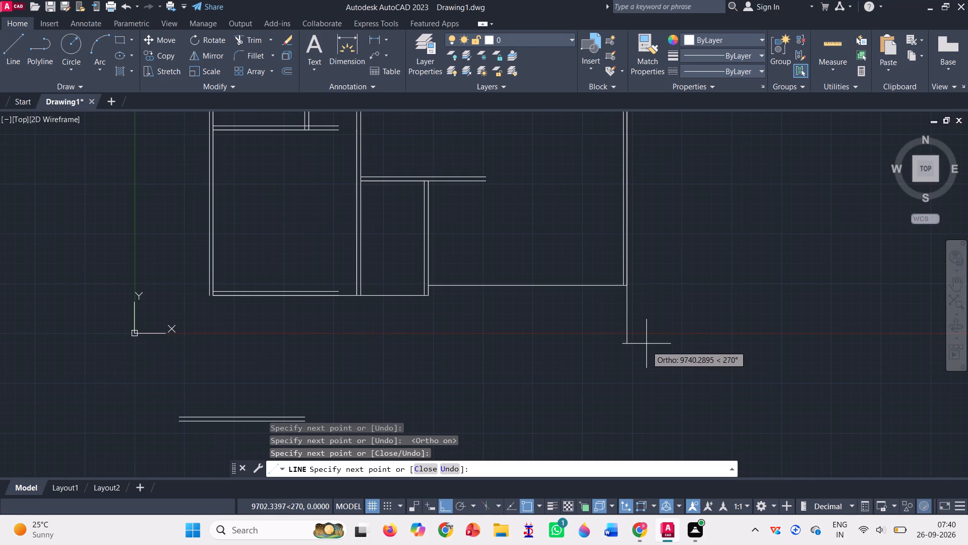
key(Escape)
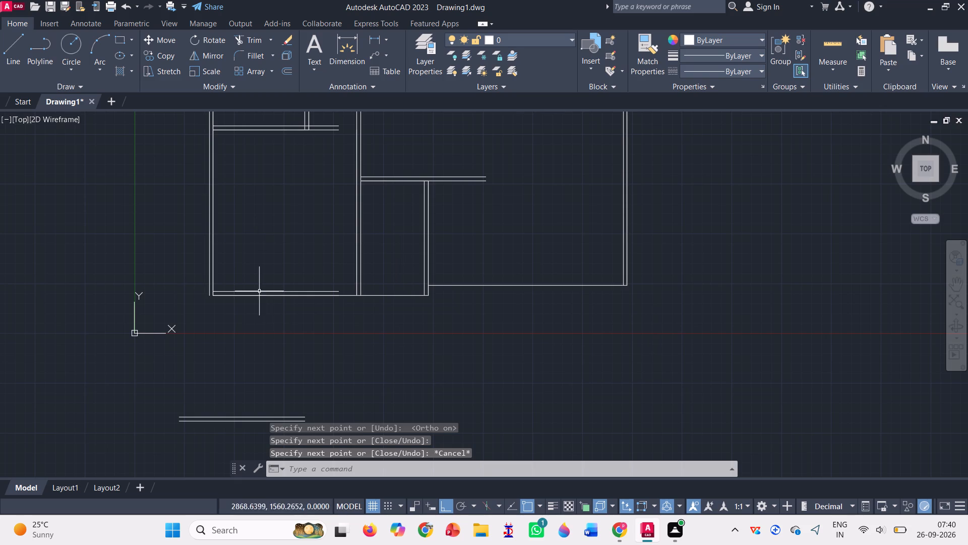
Move the leftover double line below the plan by its lower-left endpoint, with Ortho off, to the large room's bottom-left corner.
click(151, 40)
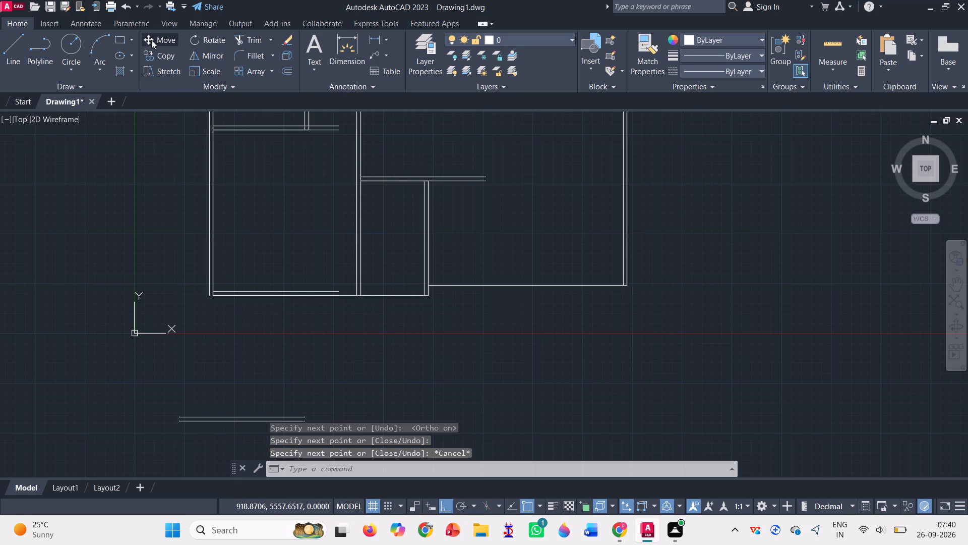
click(225, 415)
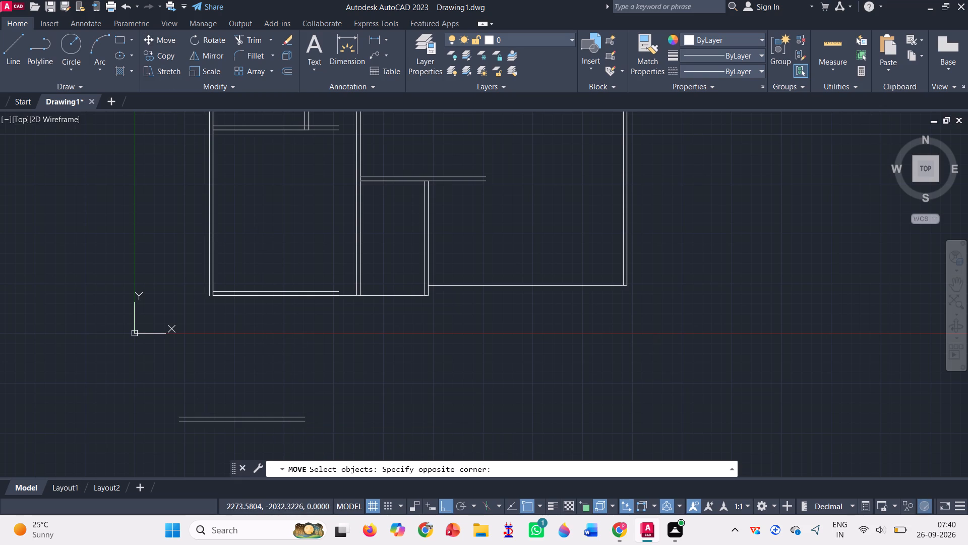
click(181, 439)
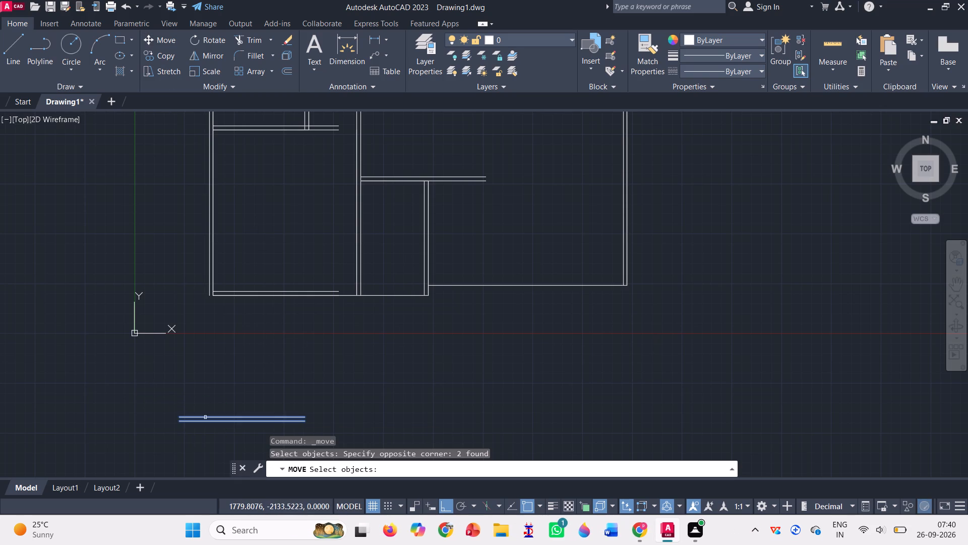
key(Return)
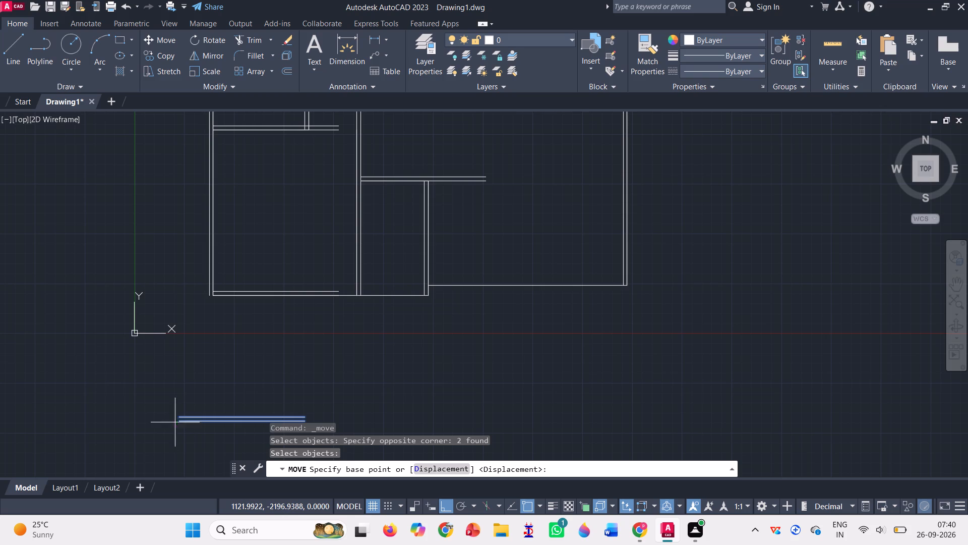
scroll(177, 427, up, 5)
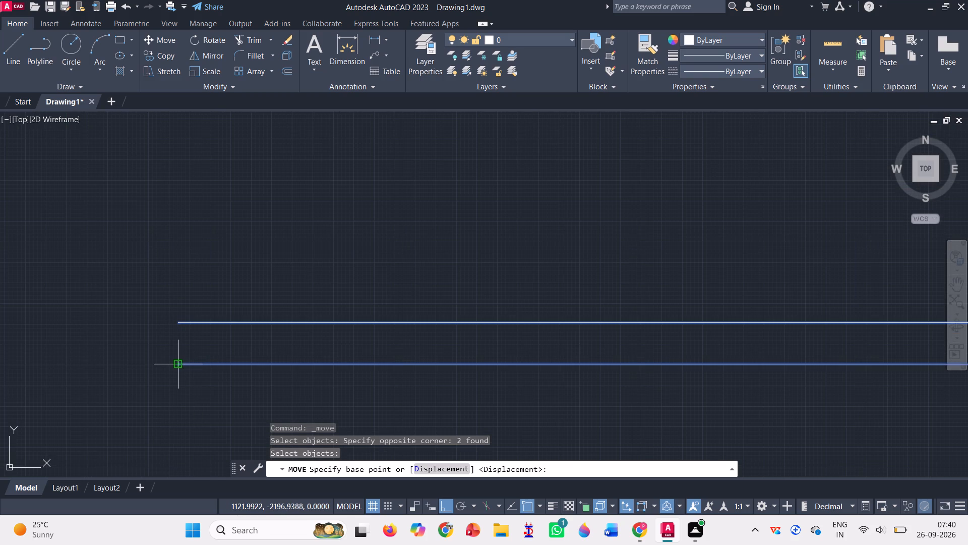
click(176, 366)
scroll(168, 368, down, 5)
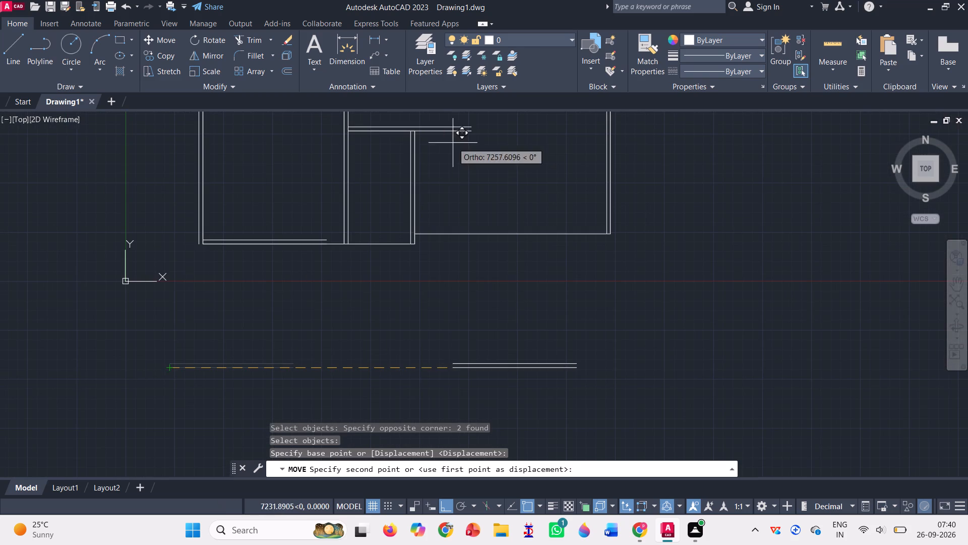
click(448, 509)
scroll(420, 228, up, 4)
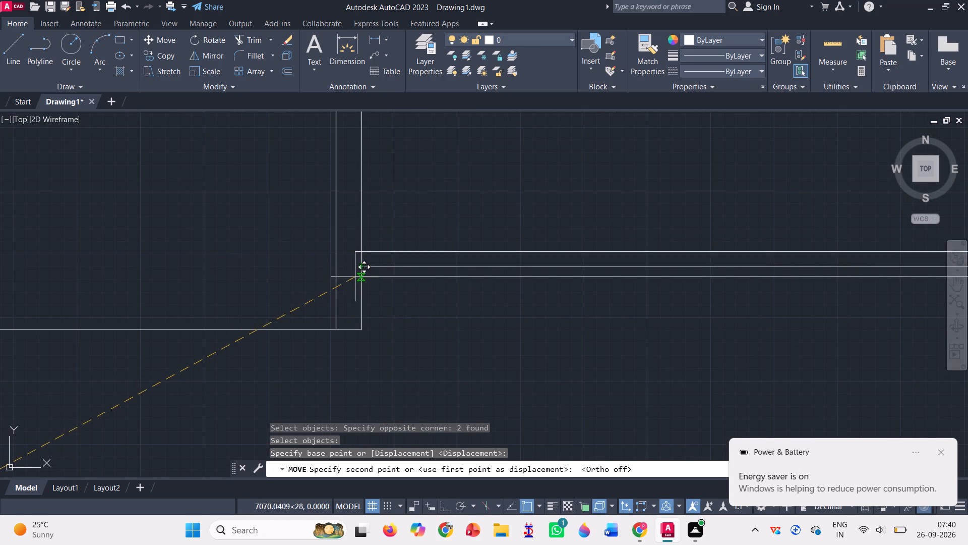
click(362, 270)
With Ortho on, extend the bottom-left wall's inner line with a 2250-long line to the lower-middle room's outer right wall line.
scroll(362, 270, down, 3)
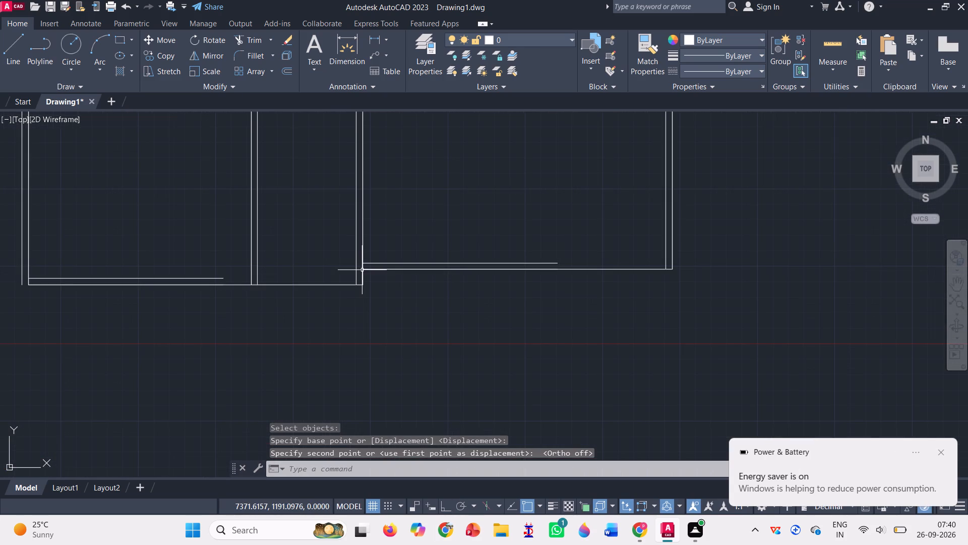
scroll(362, 268, down, 3)
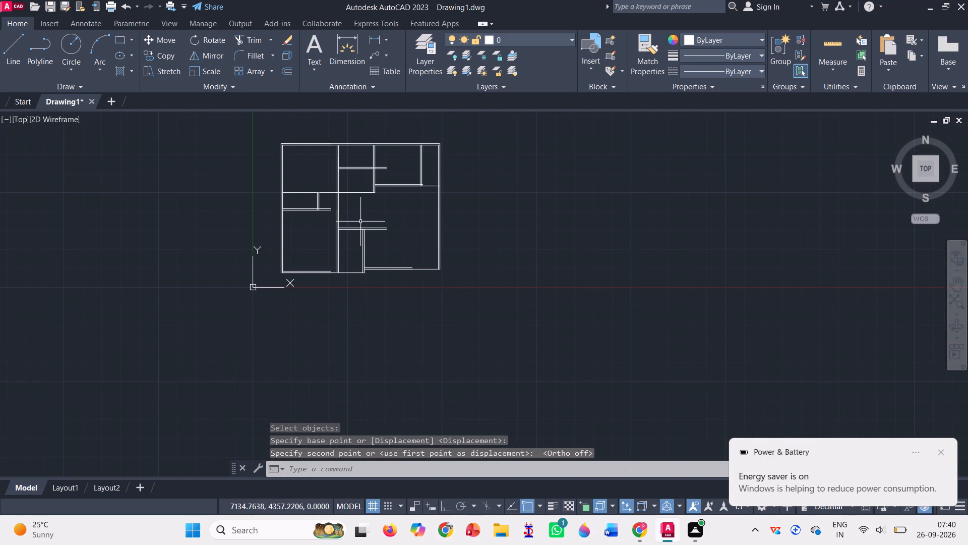
scroll(360, 222, up, 1)
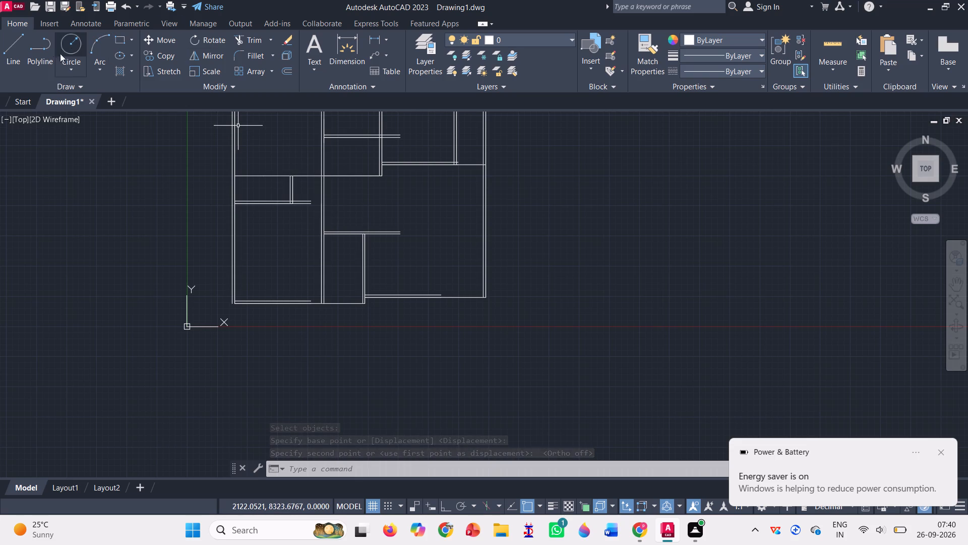
click(14, 45)
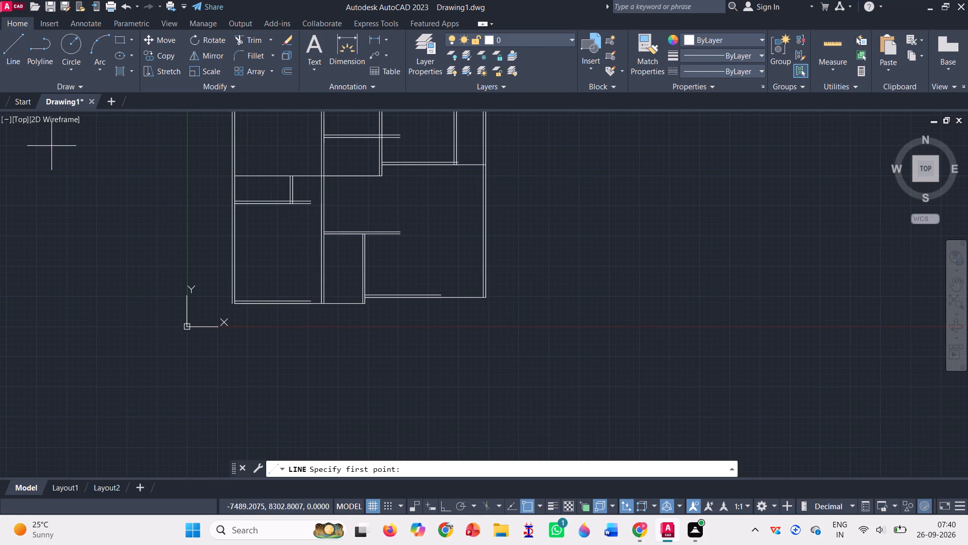
scroll(260, 279, up, 1)
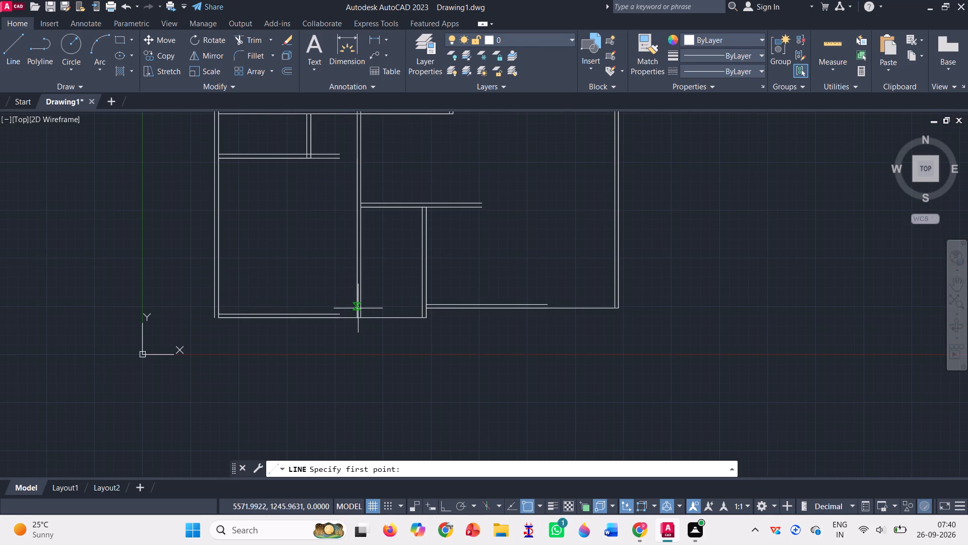
scroll(359, 315, up, 3)
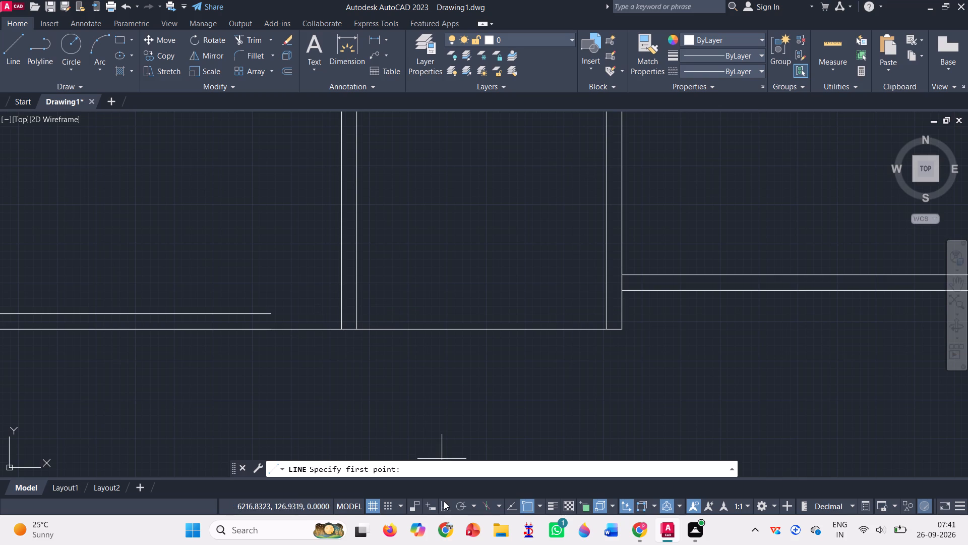
click(444, 503)
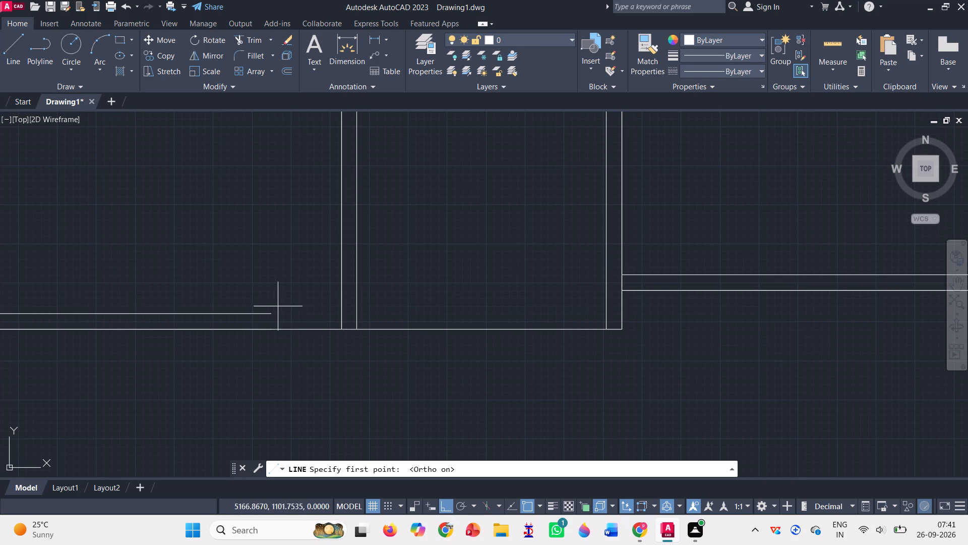
click(274, 312)
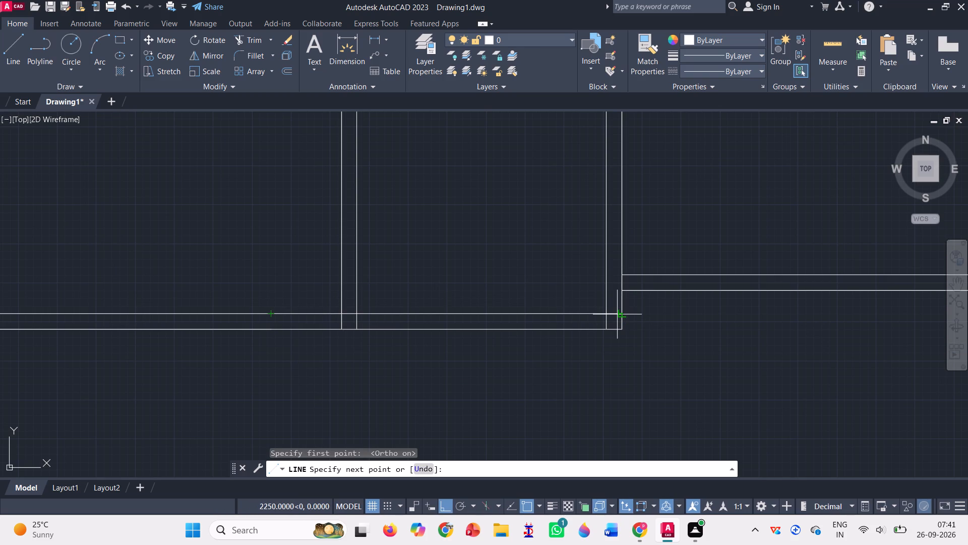
click(623, 314)
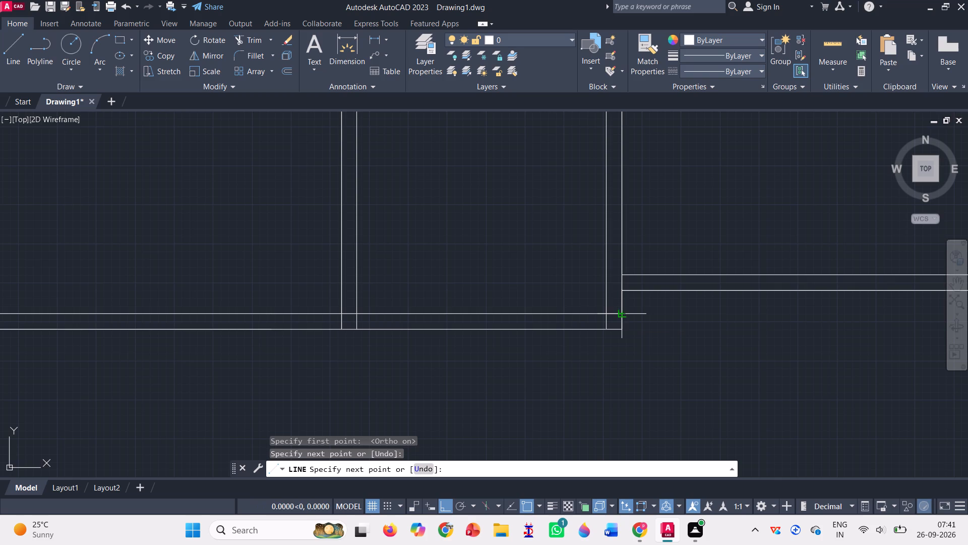
key(Return)
Draw a 1750-long line continuing the large room's bottom inner wall line to the right wall's inner face.
scroll(337, 252, down, 3)
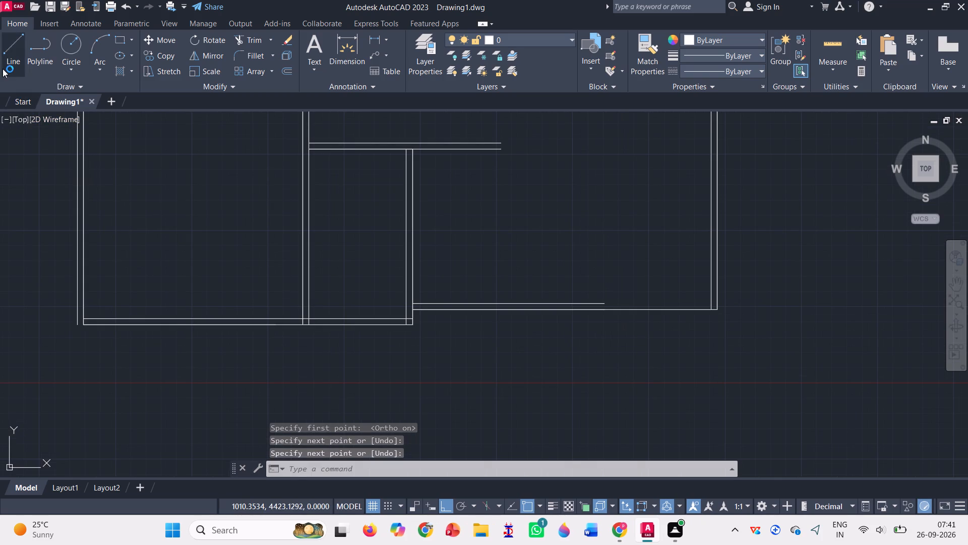
key(l)
key(Return)
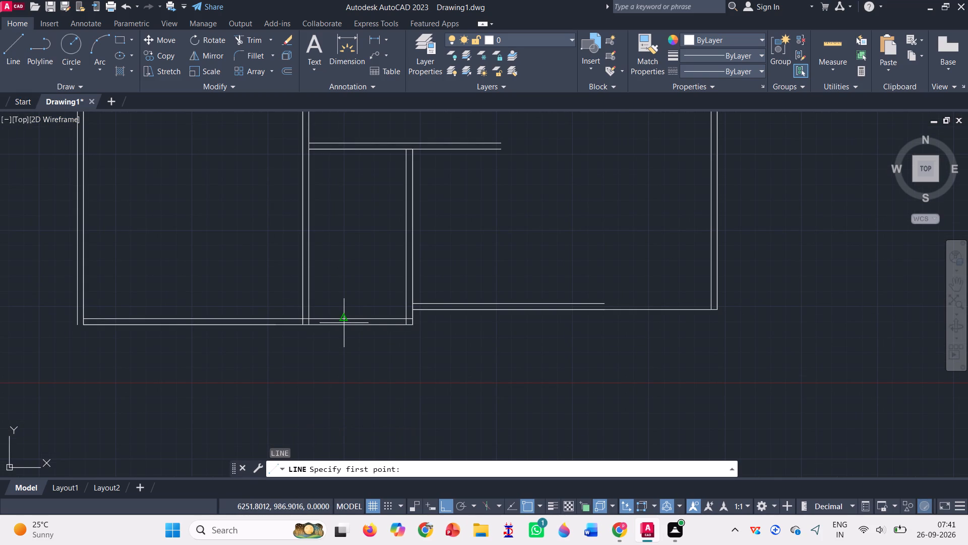
scroll(617, 320, up, 3)
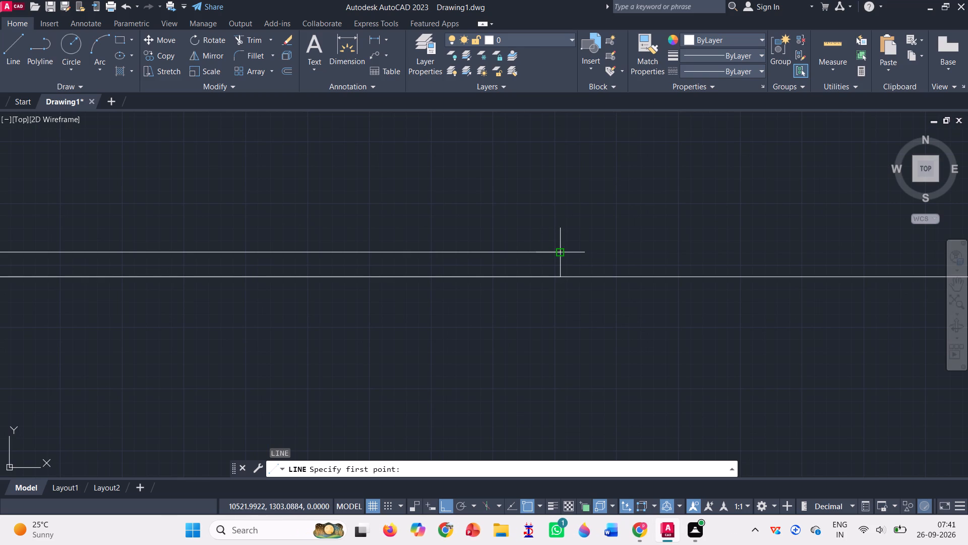
click(561, 253)
scroll(561, 253, down, 2)
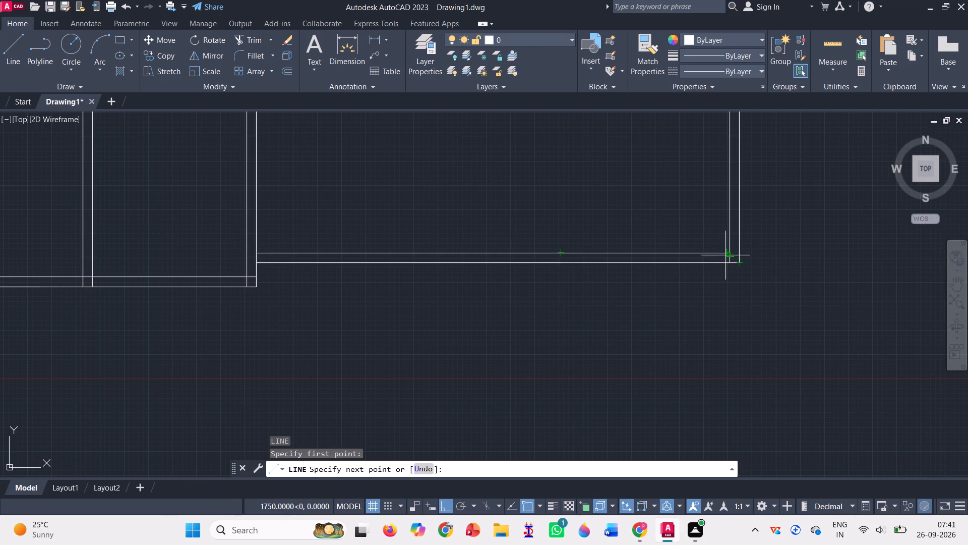
click(727, 253)
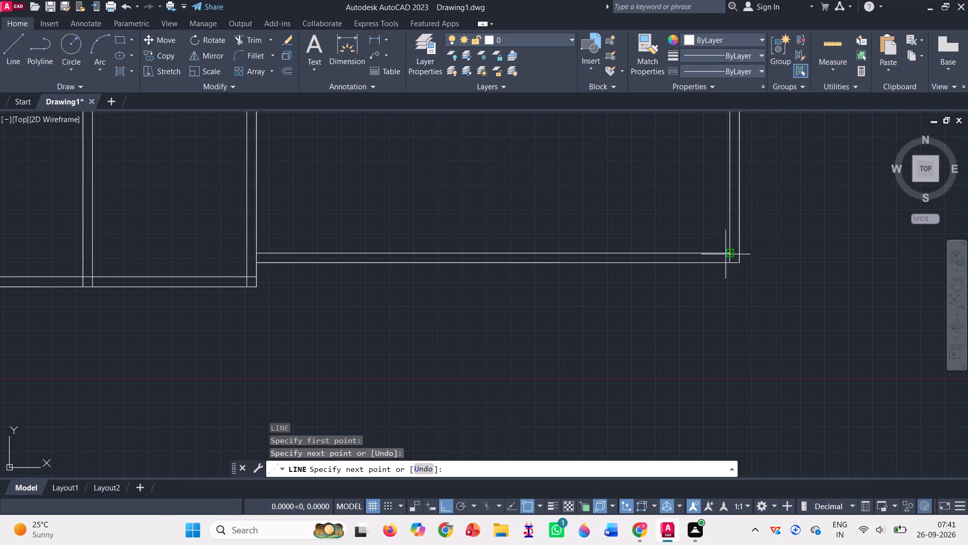
key(Return)
Trim the overhanging double-line ends at the upper-middle room's divider, the small left room's lower wall and the lower-middle room's top wall.
scroll(684, 305, down, 2)
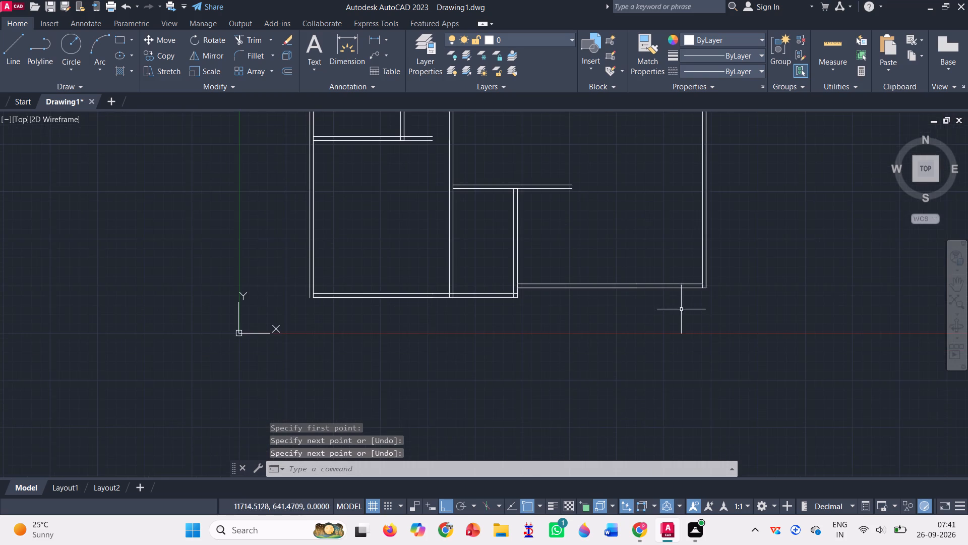
scroll(681, 309, down, 2)
double_click(248, 41)
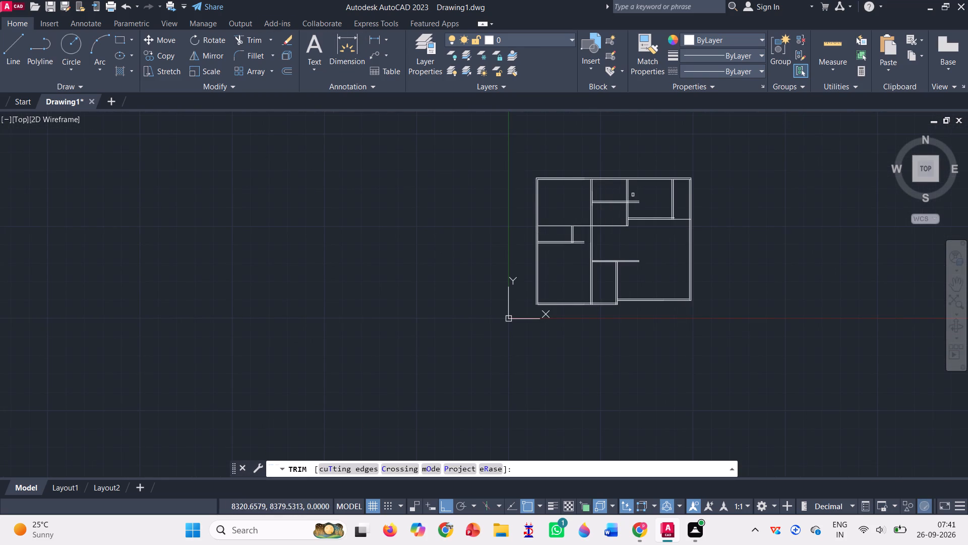
drag(635, 197, 635, 206)
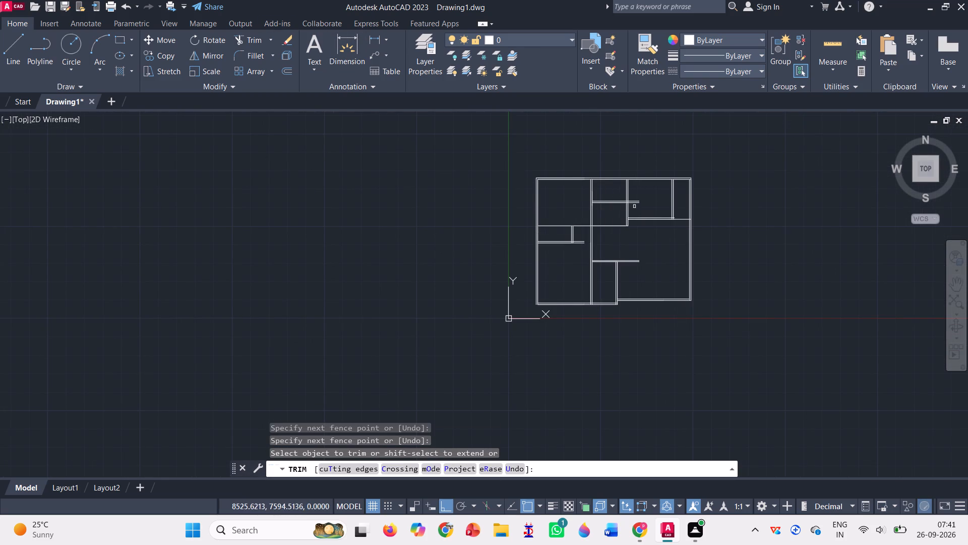
scroll(634, 210, up, 2)
click(629, 191)
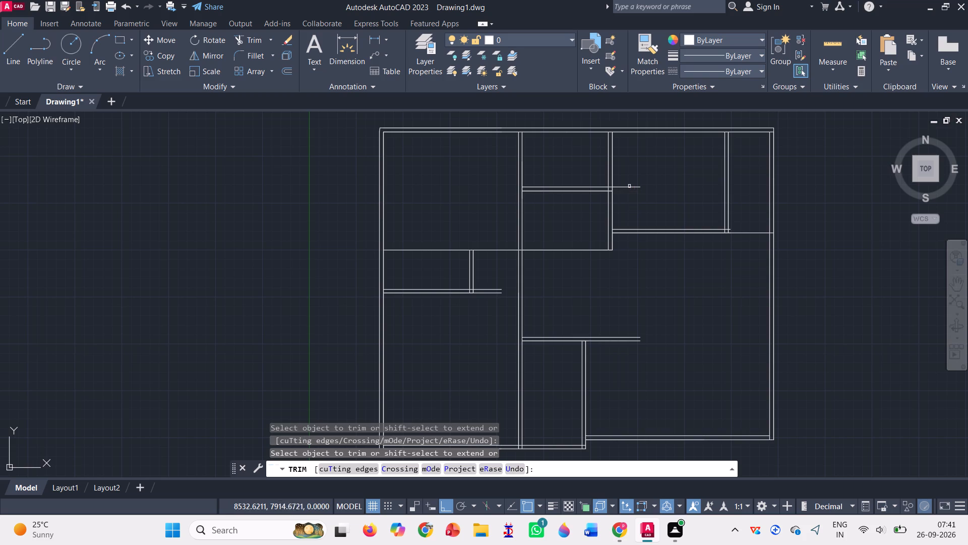
click(625, 193)
click(634, 178)
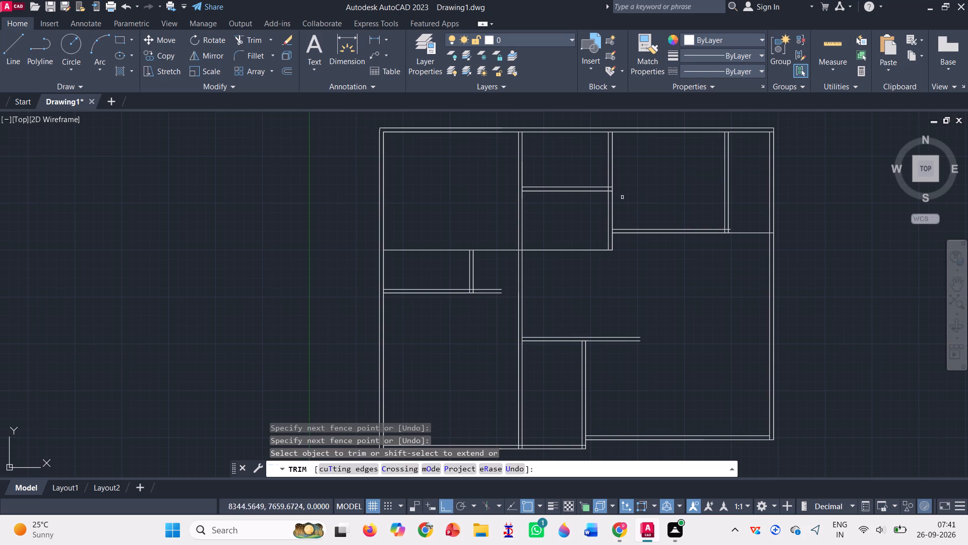
drag(495, 266, 483, 316)
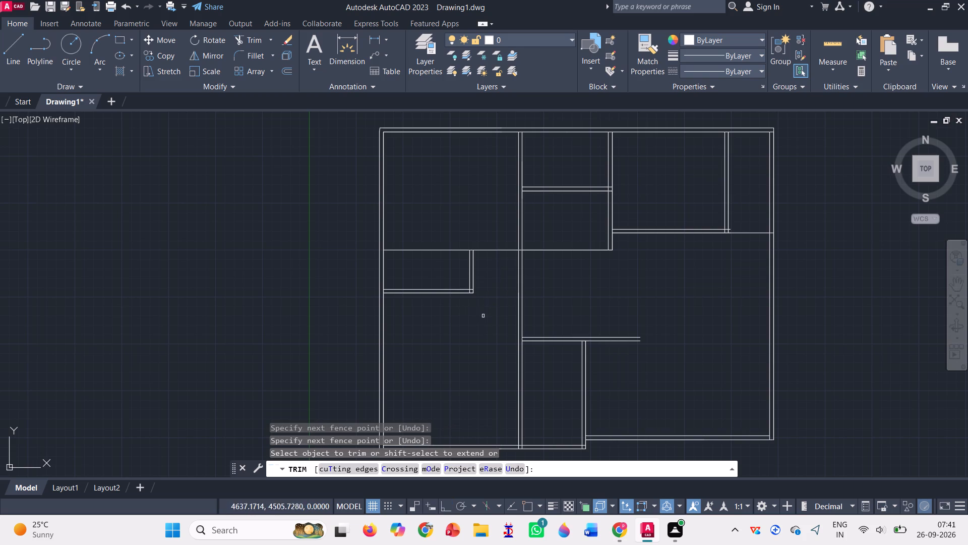
drag(607, 326, 612, 372)
Copy the upper-middle room's double divider line by its lower-left endpoint to the left end of the lower-middle room's top line.
scroll(615, 365, down, 1)
scroll(617, 358, up, 1)
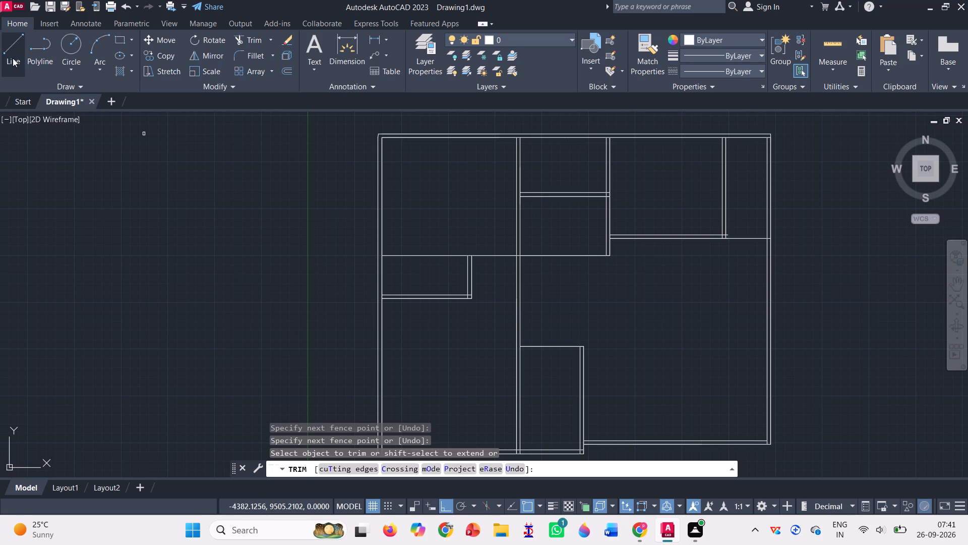
click(18, 61)
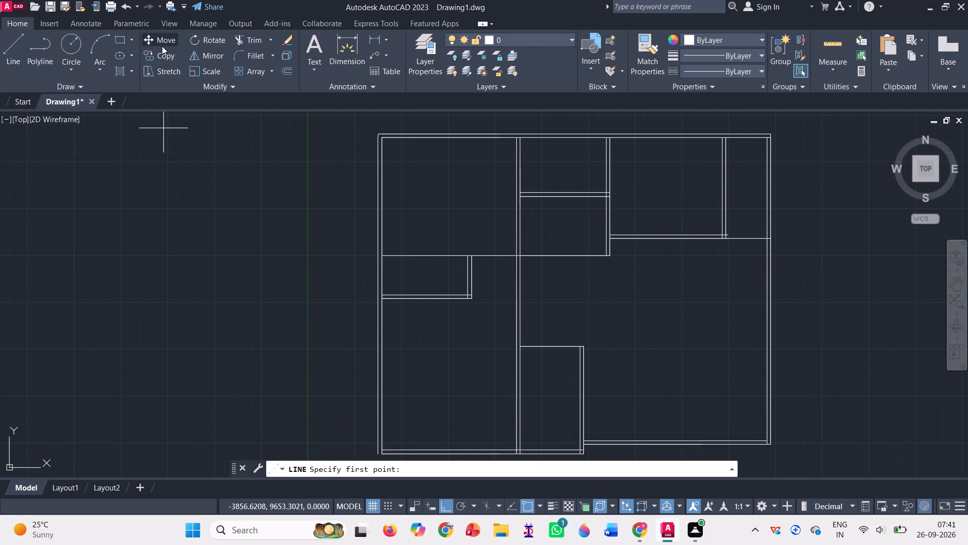
click(161, 56)
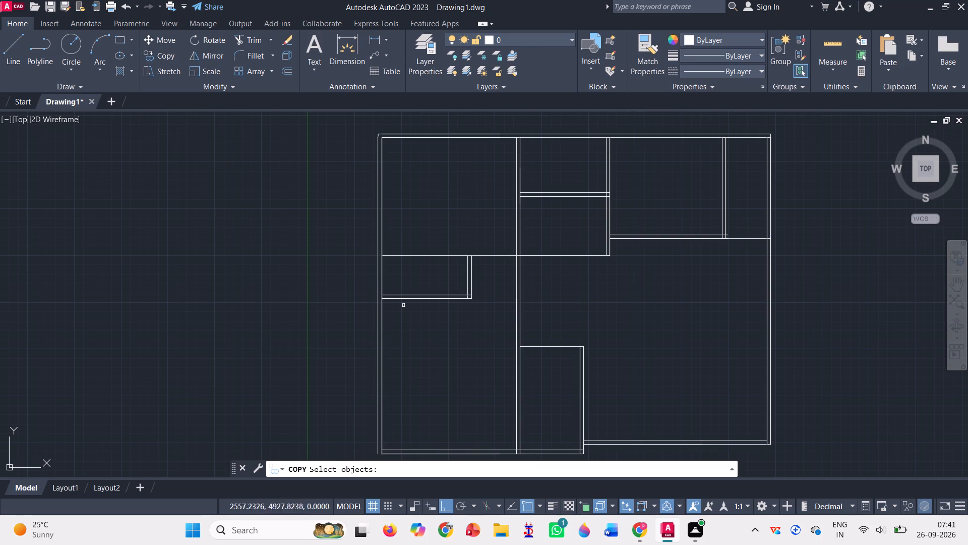
click(566, 192)
click(575, 196)
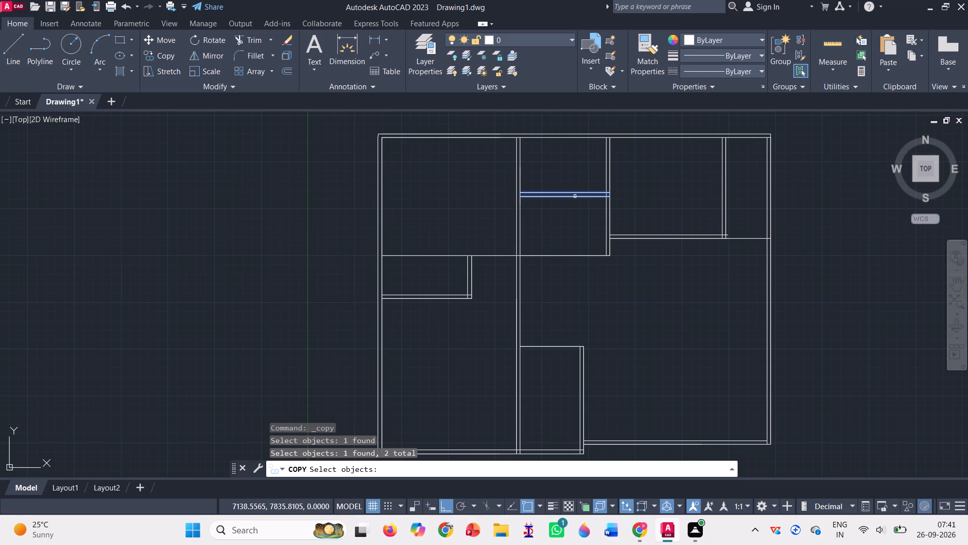
key(Return)
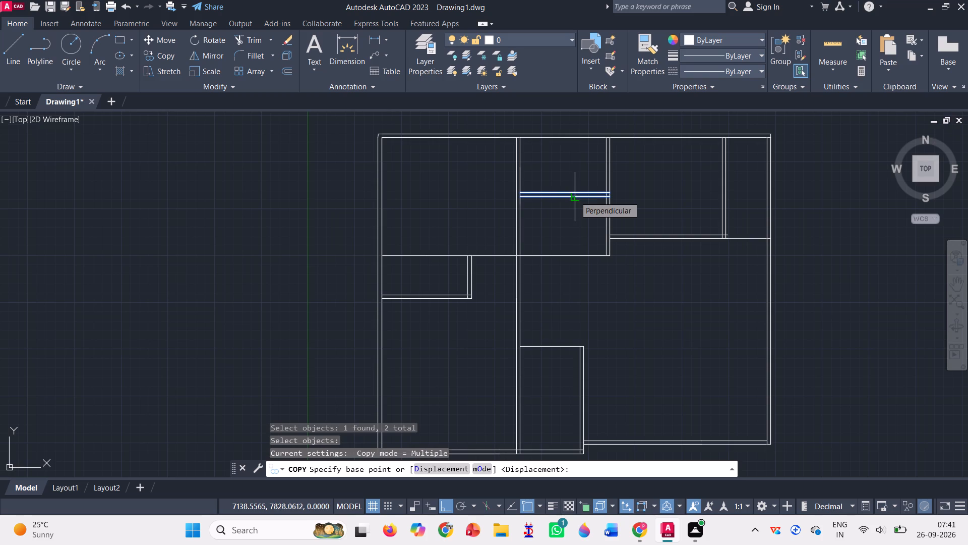
scroll(520, 188, up, 4)
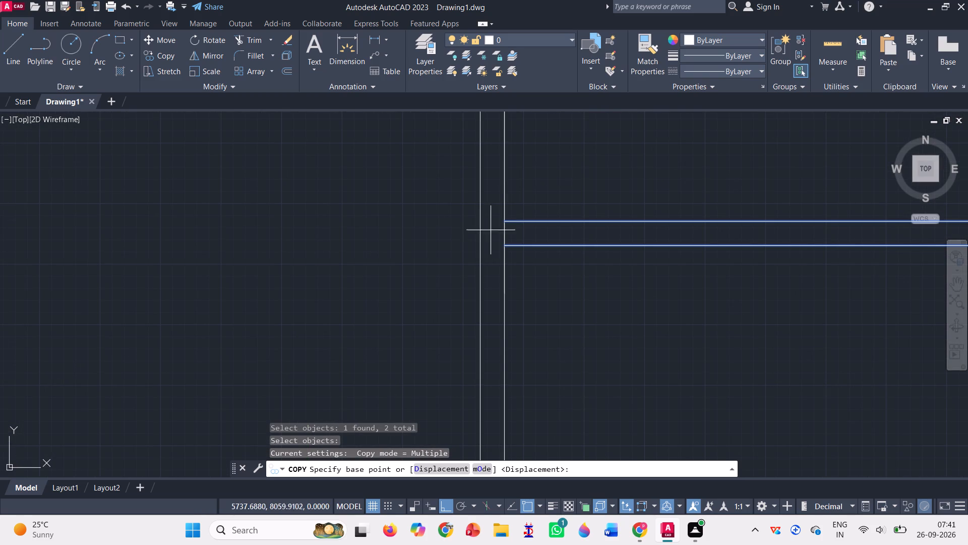
click(504, 245)
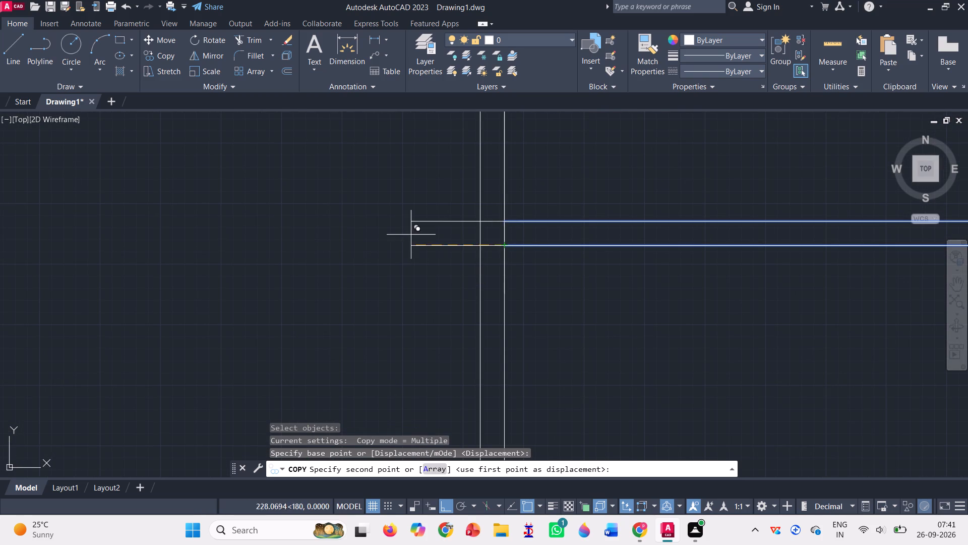
scroll(387, 229, down, 4)
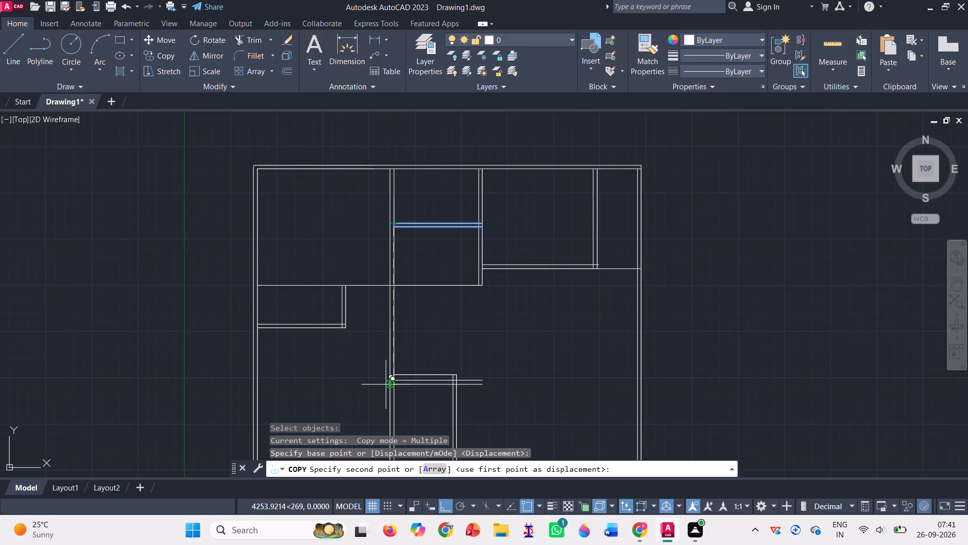
scroll(387, 383, up, 1)
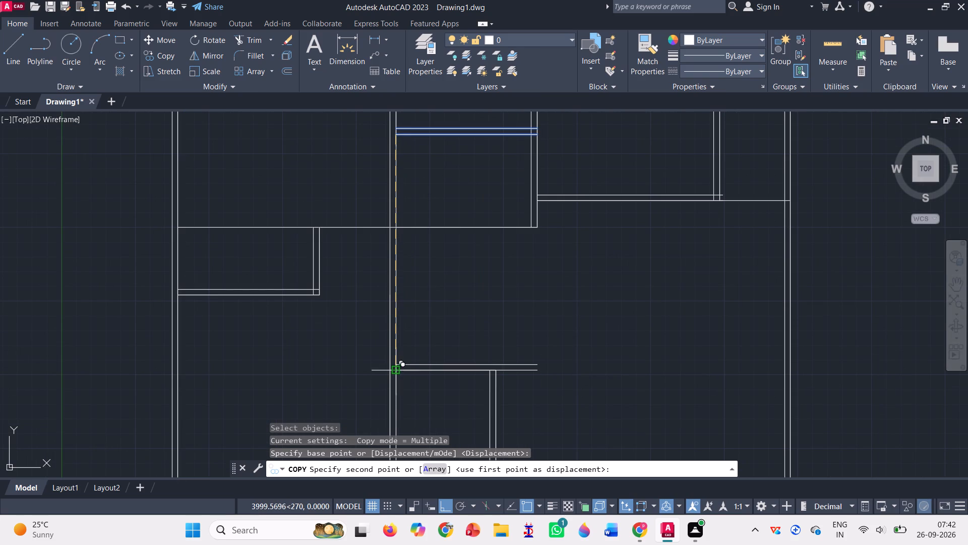
click(397, 369)
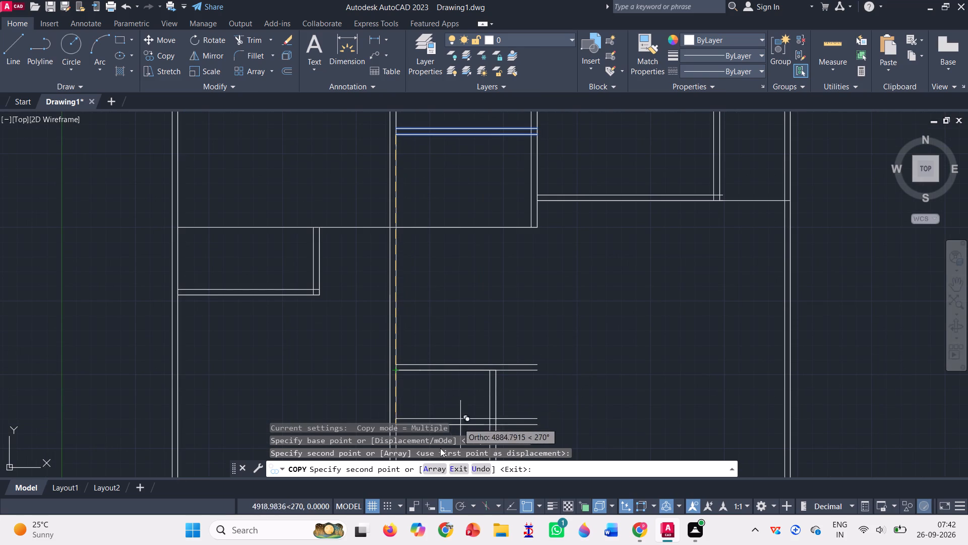
Place another copy at the small left room's top-left corner with Ortho off, and finish copying.
click(442, 512)
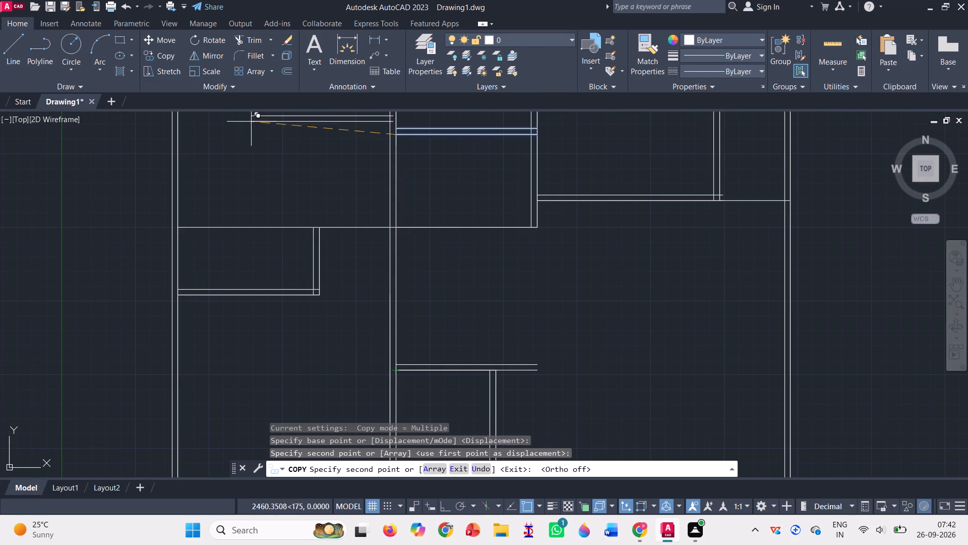
scroll(206, 221, up, 4)
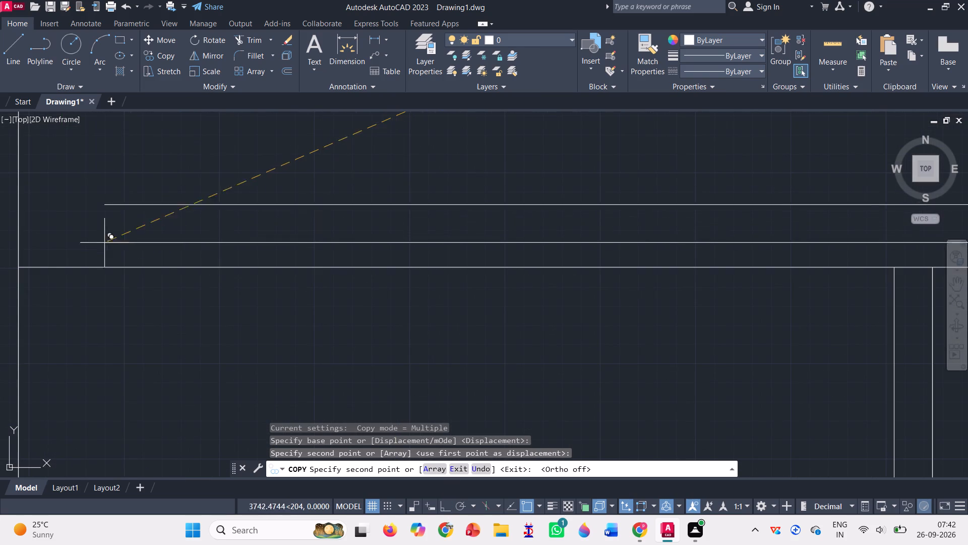
click(21, 268)
scroll(64, 242, down, 2)
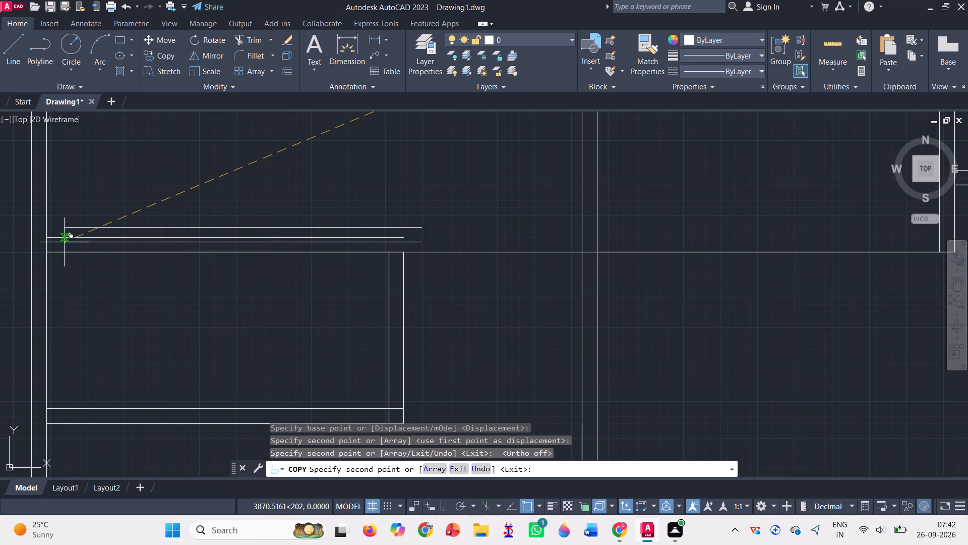
scroll(216, 248, down, 3)
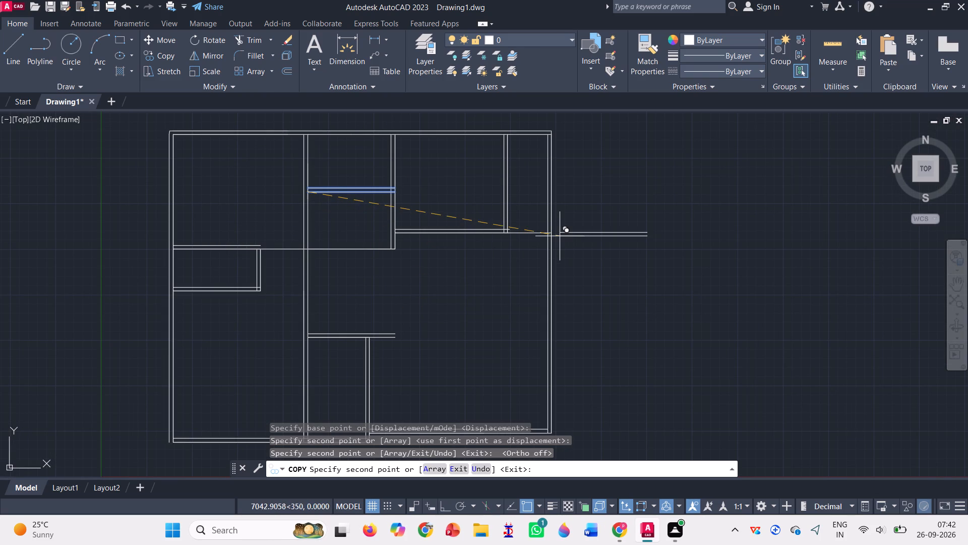
key(Return)
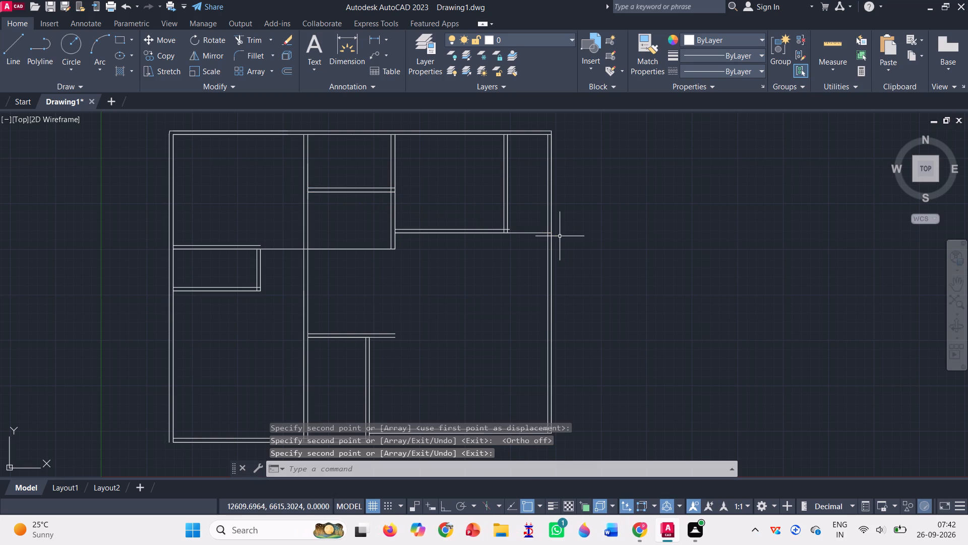
Draw a short vertical line closing the double wall at the small left room's top-right corner.
click(13, 39)
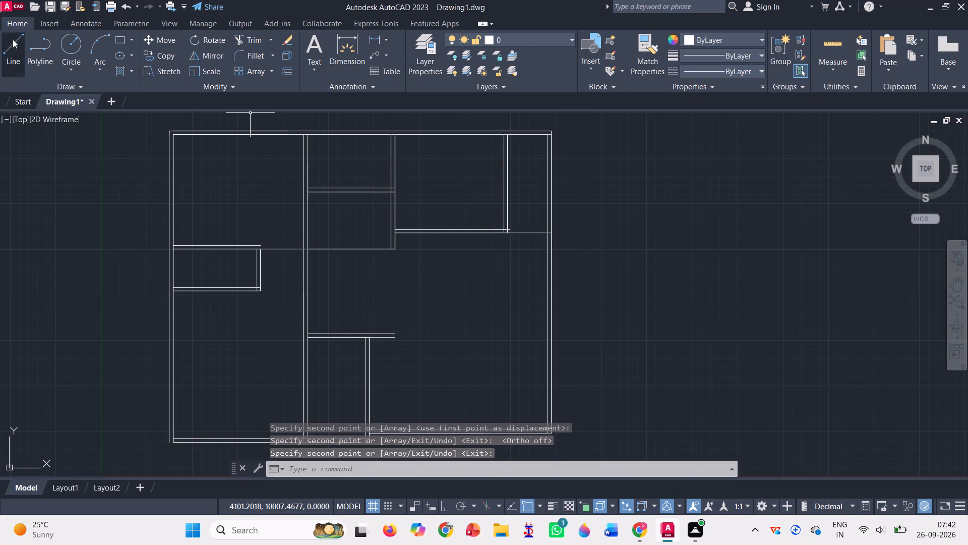
scroll(247, 233, up, 6)
scroll(263, 253, down, 3)
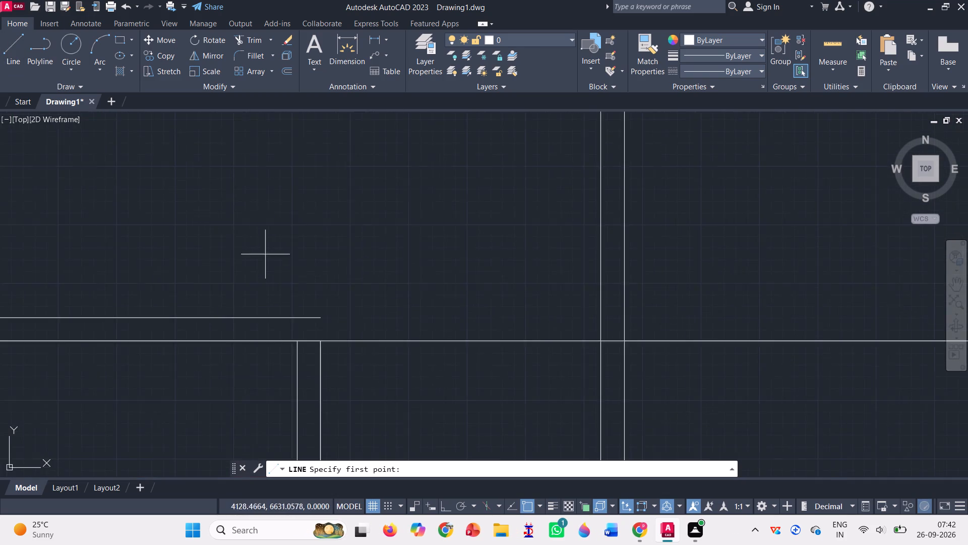
click(300, 311)
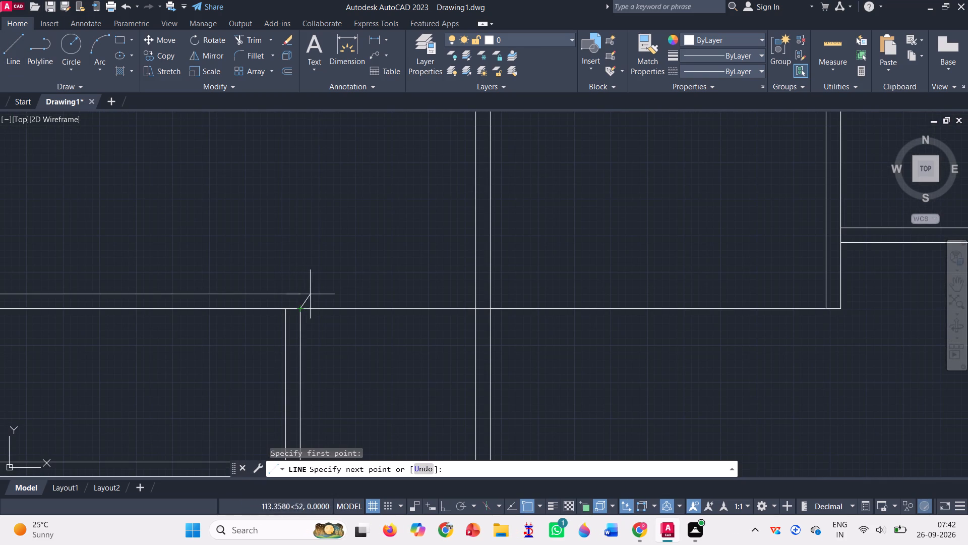
click(301, 293)
scroll(321, 235, down, 4)
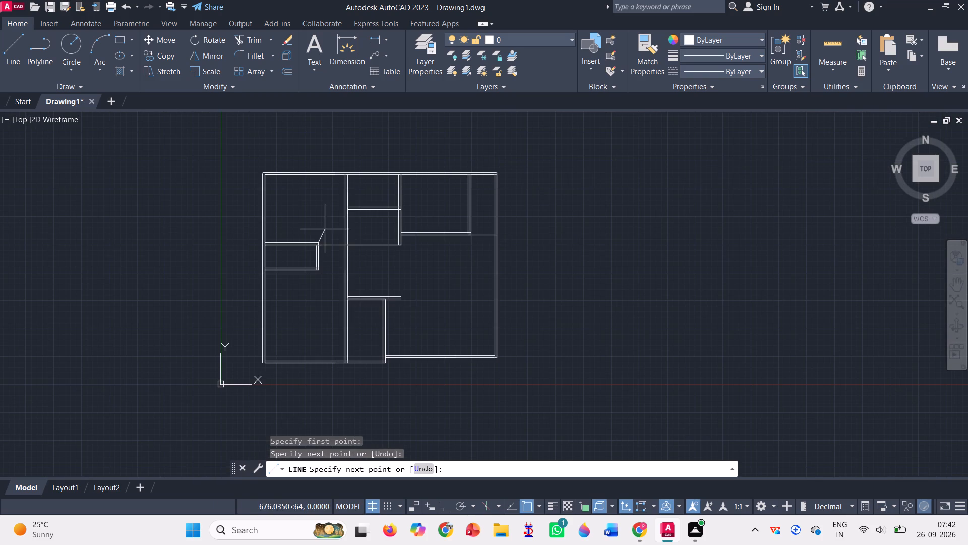
key(Return)
With Ortho on, extend the upper-right room's upper bottom-wall line from its right divider to the right wall's outer face with a line.
key(l)
key(Return)
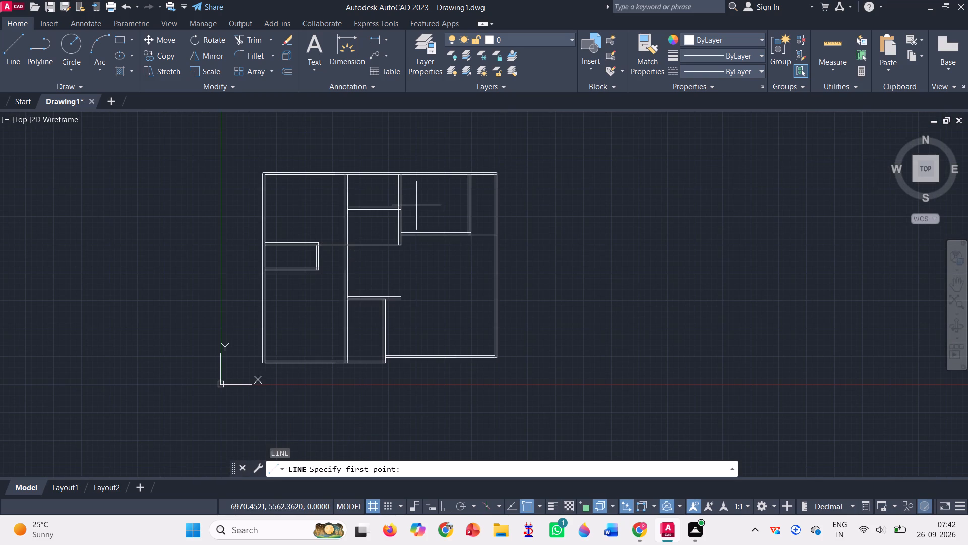
scroll(473, 228, up, 5)
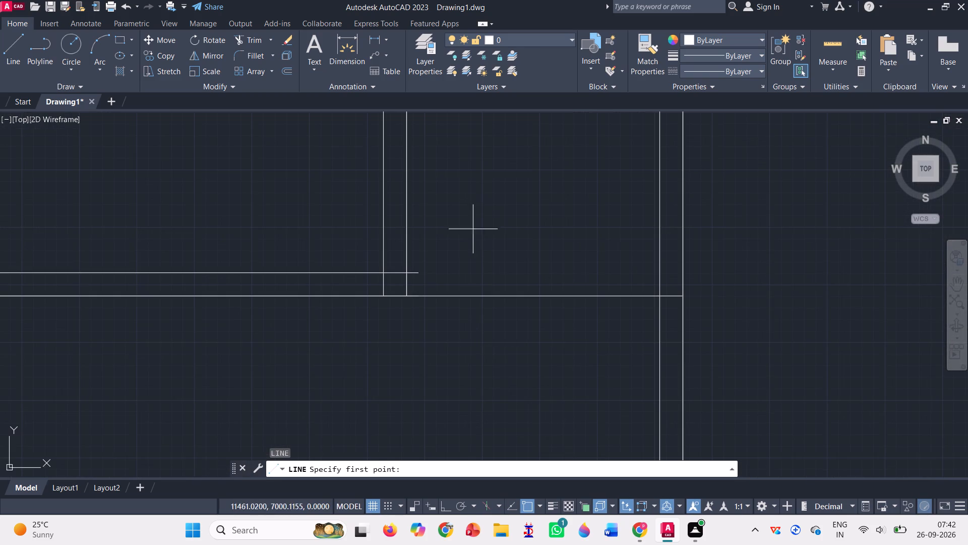
click(409, 271)
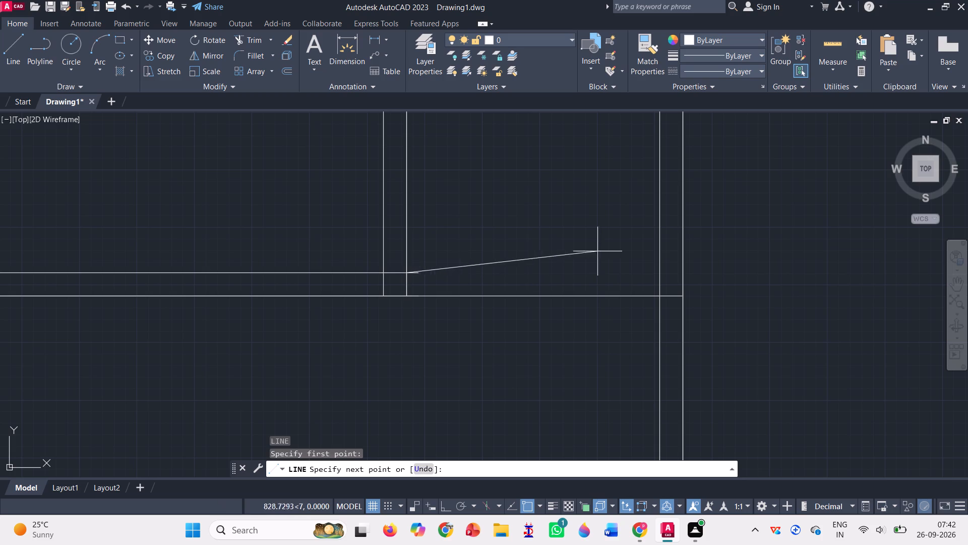
click(444, 512)
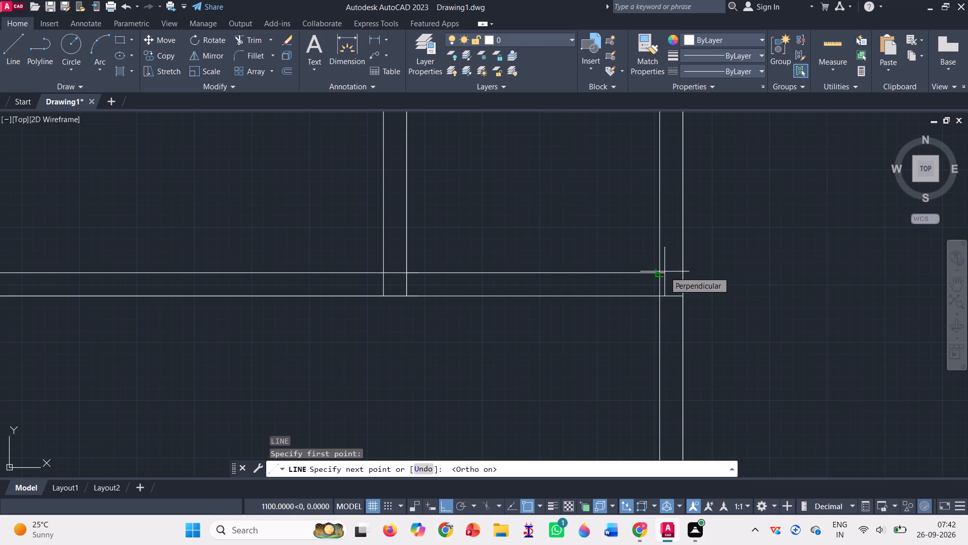
click(682, 274)
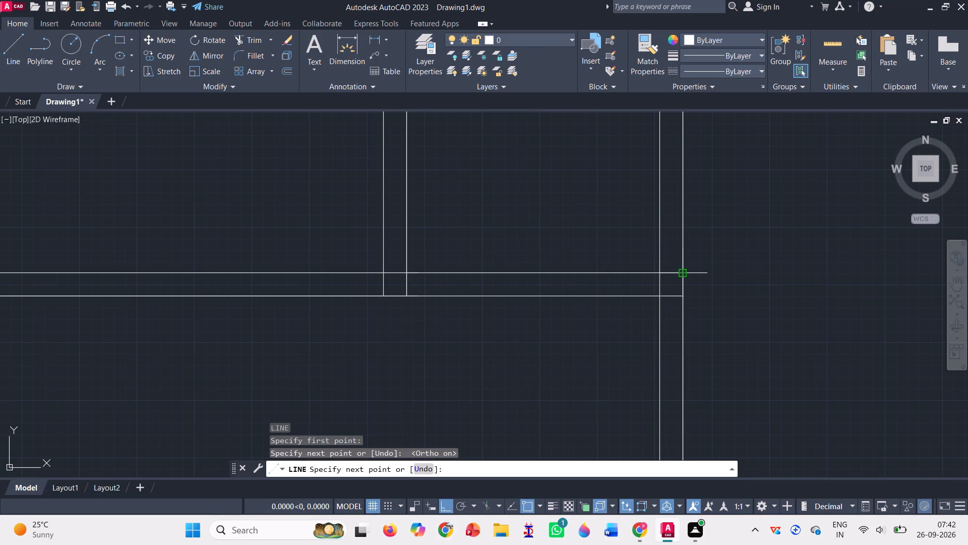
key(Return)
Copy the upper-middle room's double divider line by its lower-left endpoint to the left end of that room's bottom line.
scroll(671, 309, down, 4)
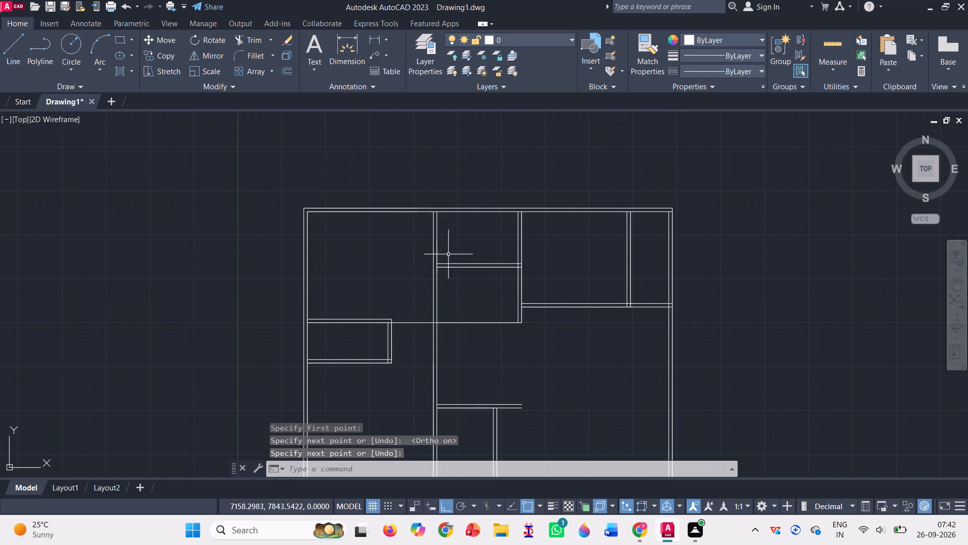
click(161, 54)
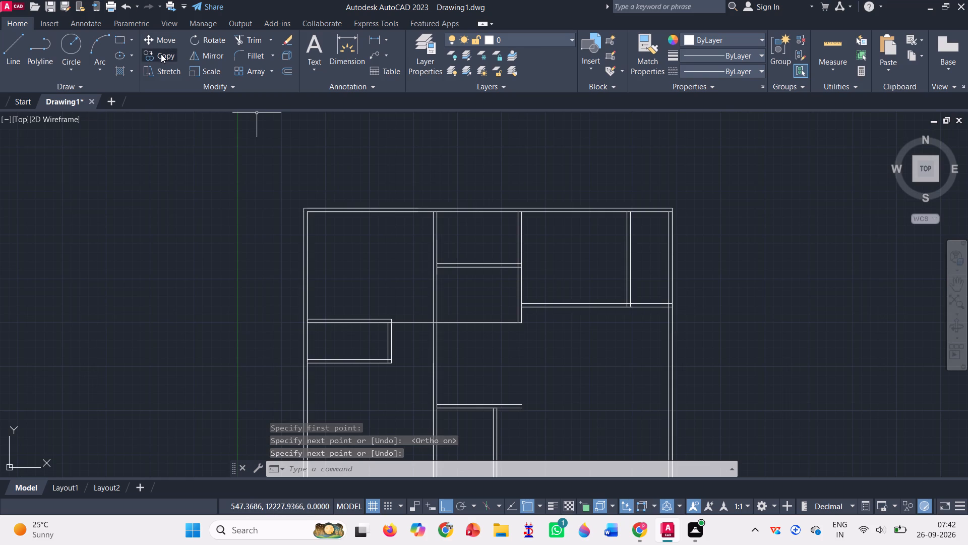
click(461, 263)
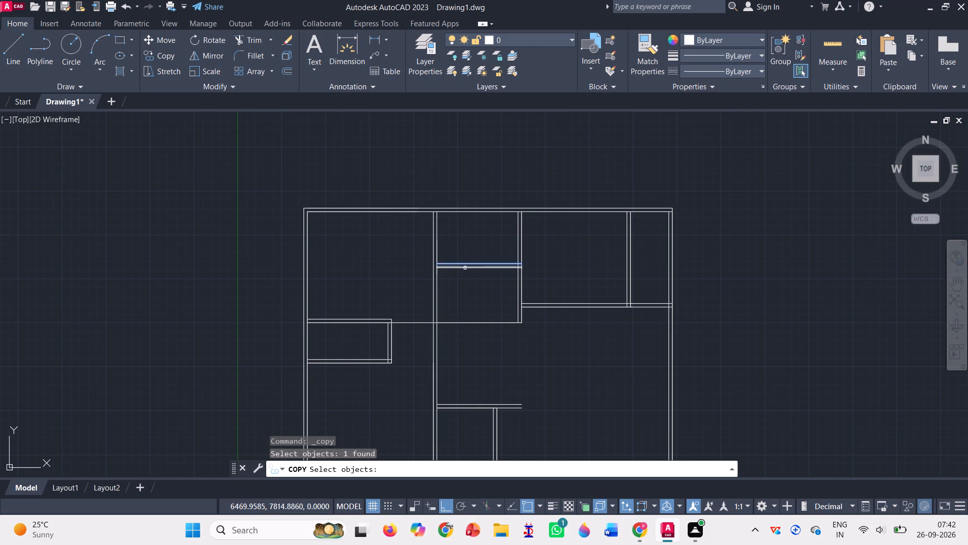
double_click(465, 268)
key(Return)
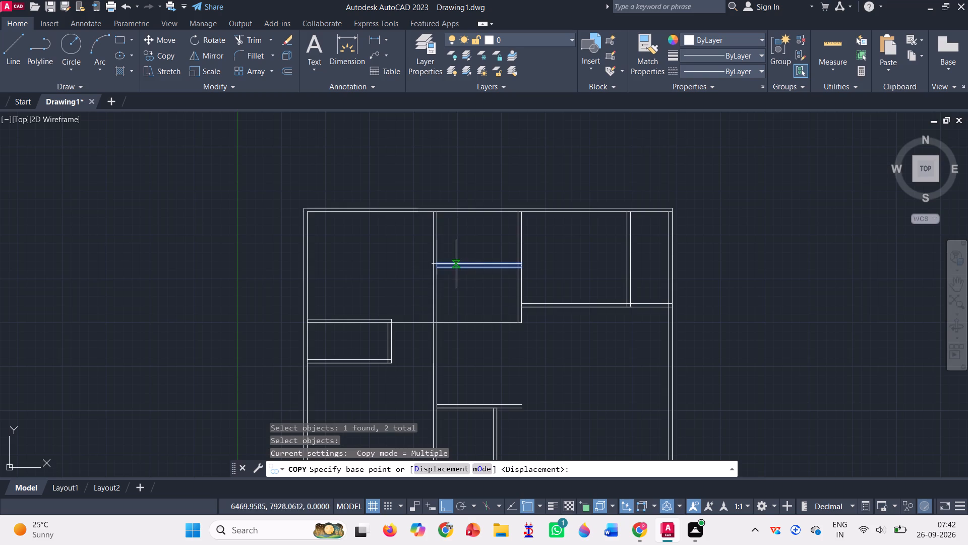
scroll(440, 268, up, 4)
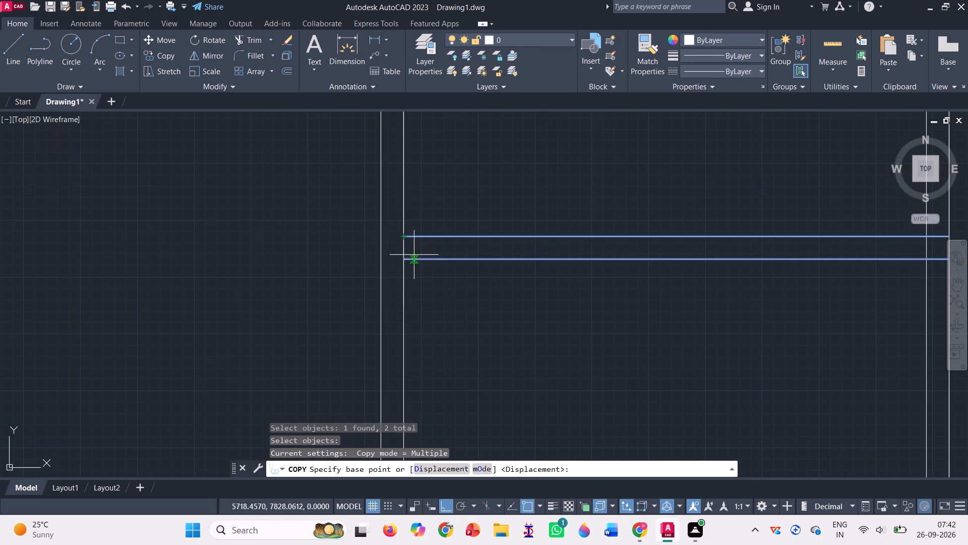
click(403, 260)
scroll(404, 260, down, 2)
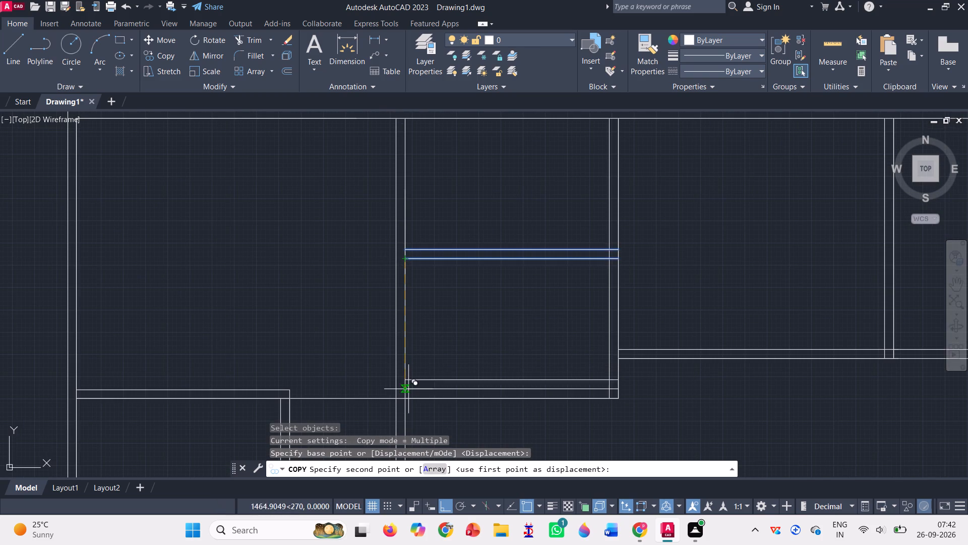
click(405, 399)
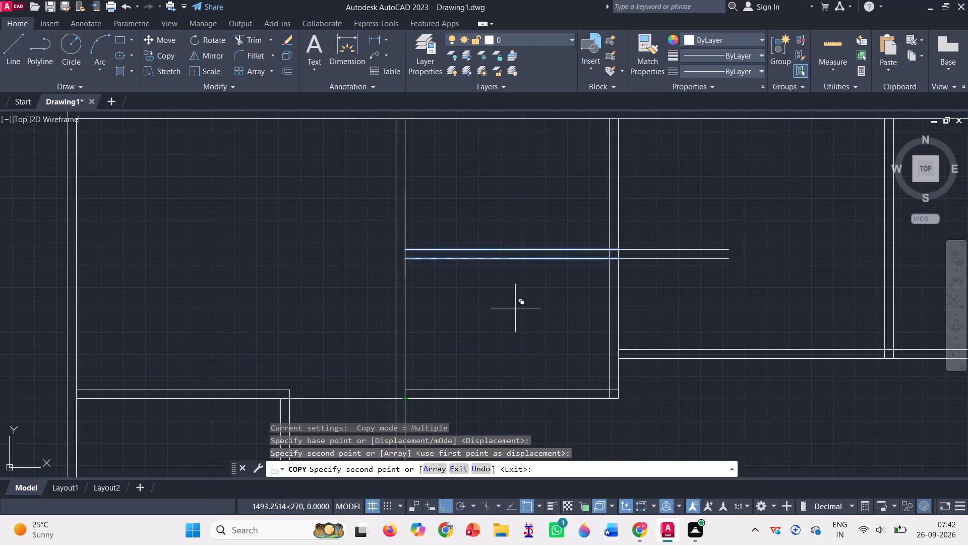
key(Return)
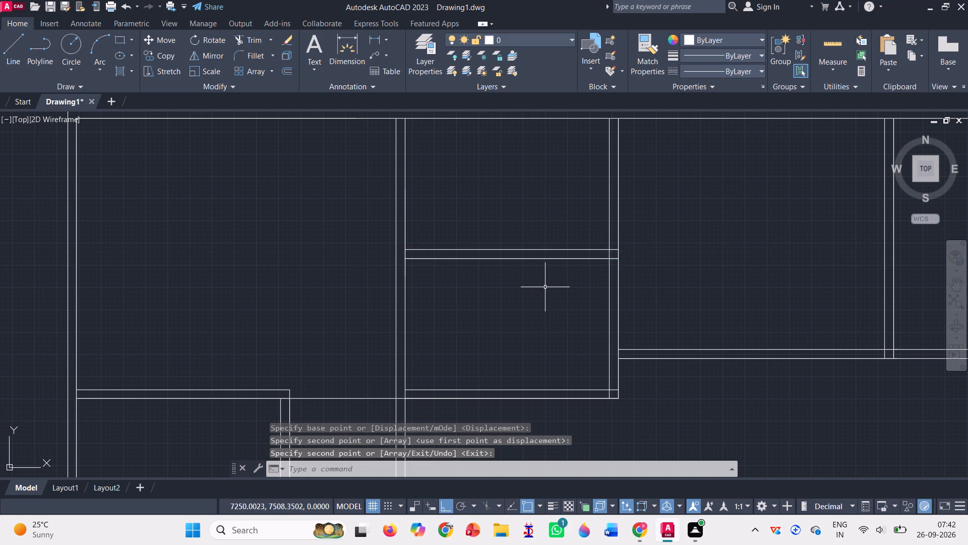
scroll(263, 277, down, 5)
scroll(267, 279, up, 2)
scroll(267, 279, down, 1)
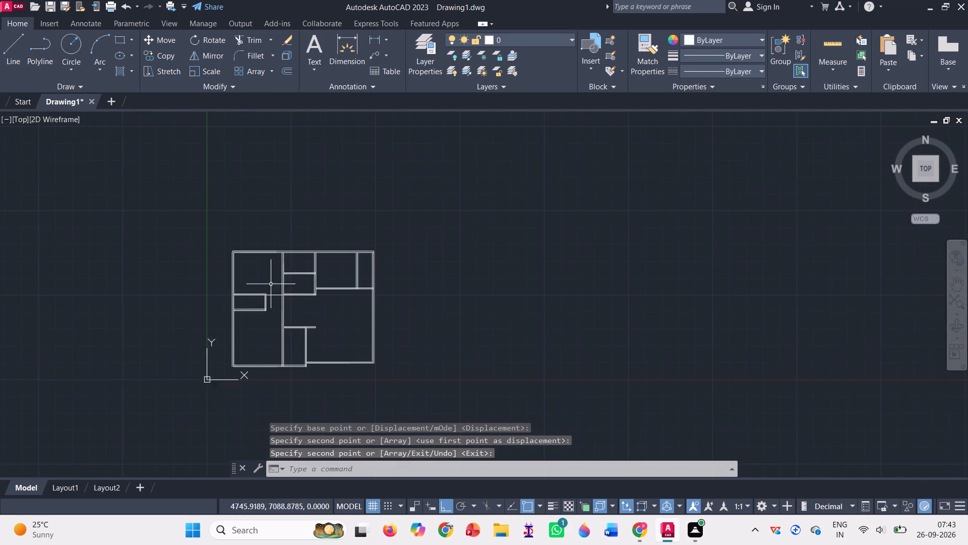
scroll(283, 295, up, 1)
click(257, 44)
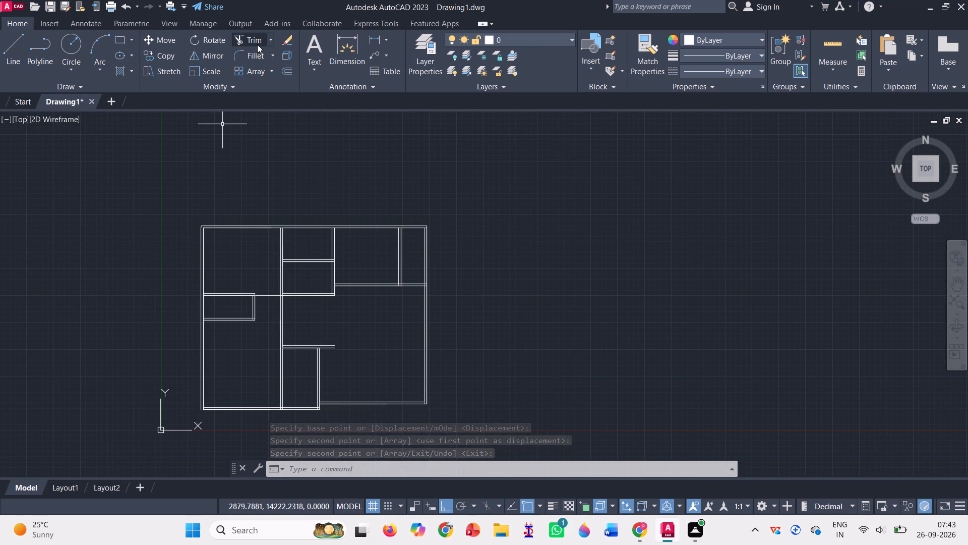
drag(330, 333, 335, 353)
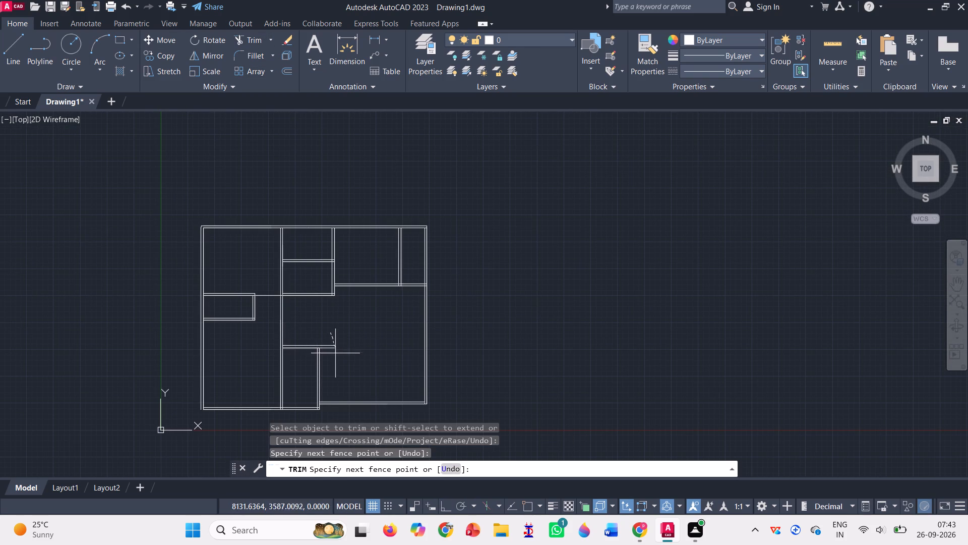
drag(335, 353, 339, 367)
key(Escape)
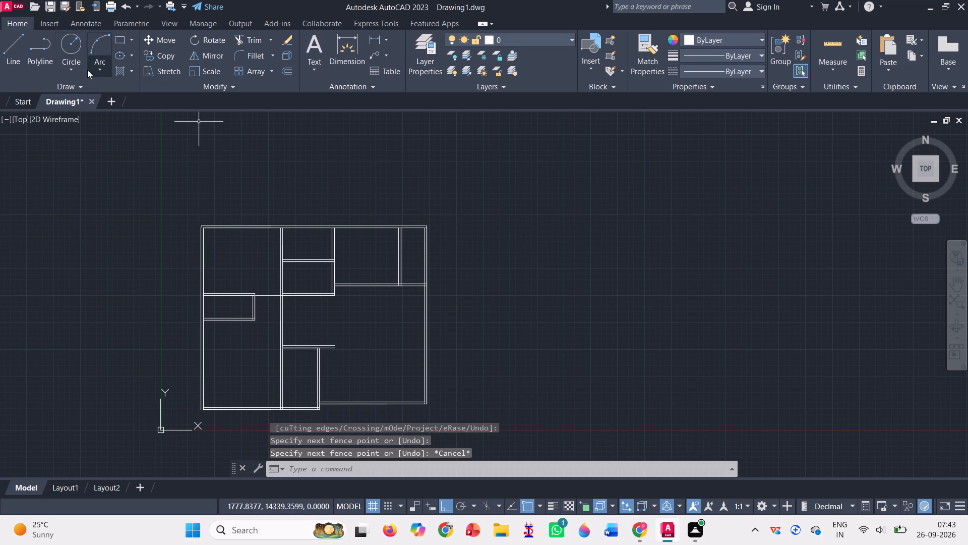
Draw a short vertical line closing the double wall at the lower-middle room's top-right corner.
click(21, 42)
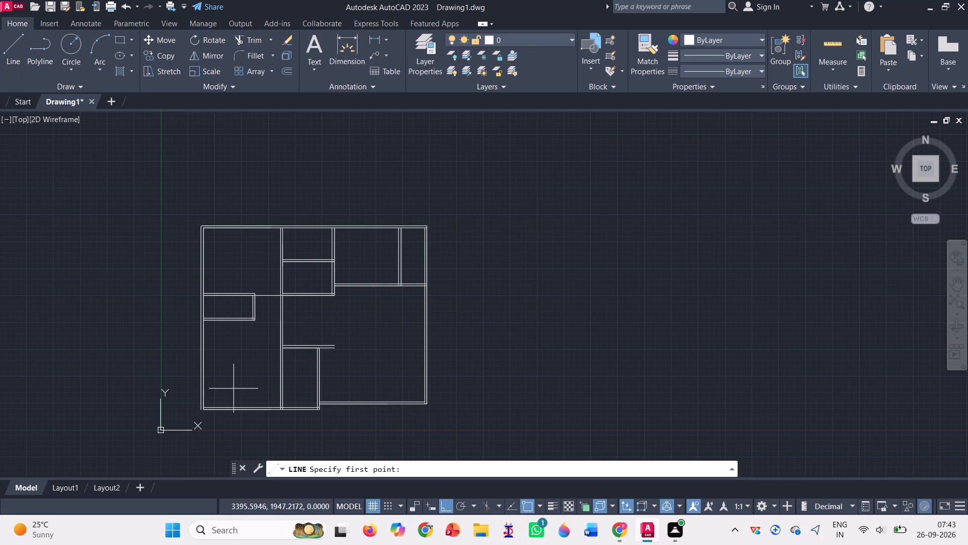
scroll(263, 377, up, 4)
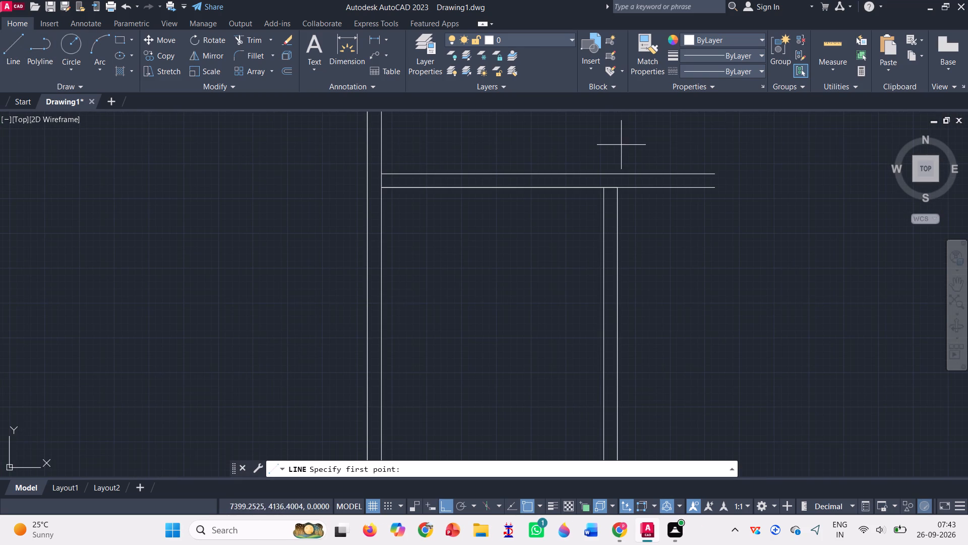
click(621, 188)
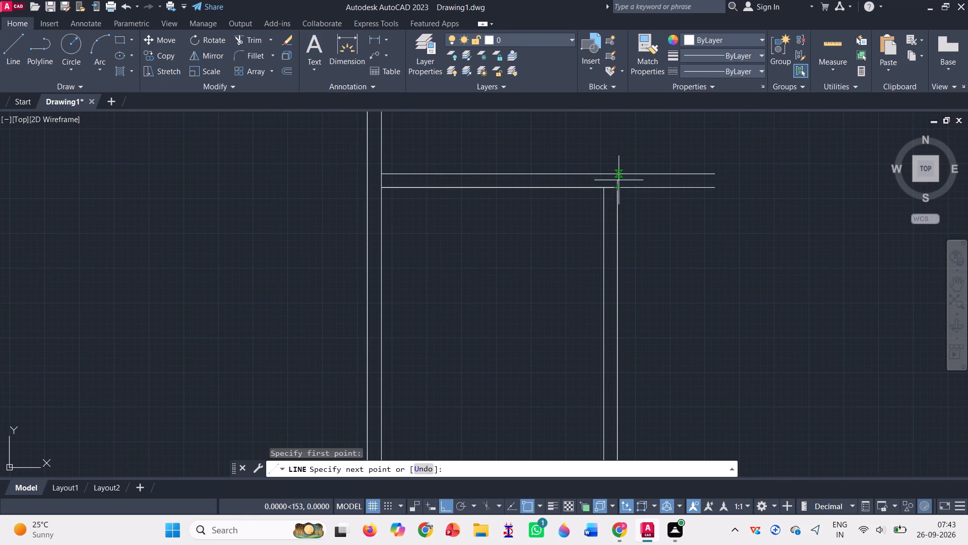
click(616, 175)
key(Return)
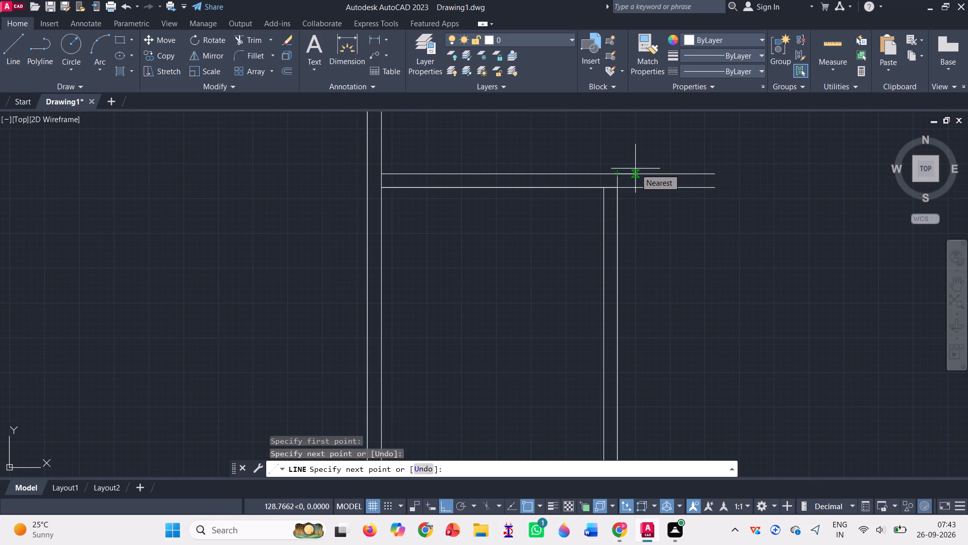
Trim both overhanging line ends of the lower-middle room's top wall beyond its right wall.
click(236, 43)
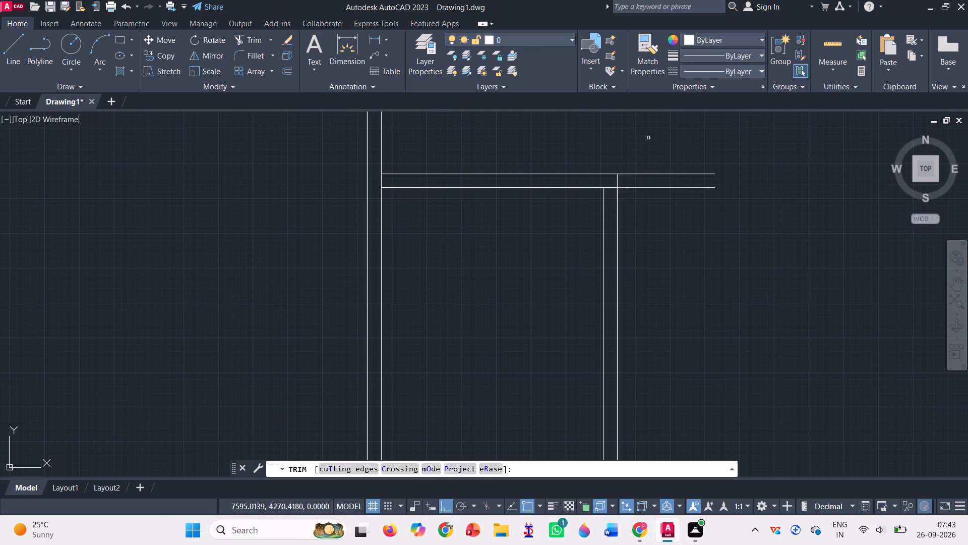
drag(645, 155, 648, 173)
drag(648, 173, 677, 215)
click(677, 216)
drag(679, 210, 678, 202)
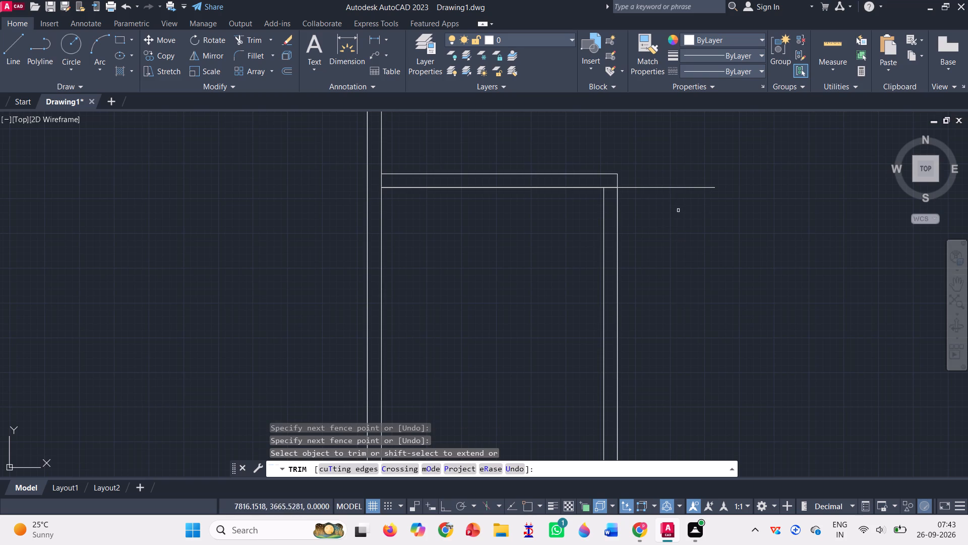
drag(678, 202, 691, 164)
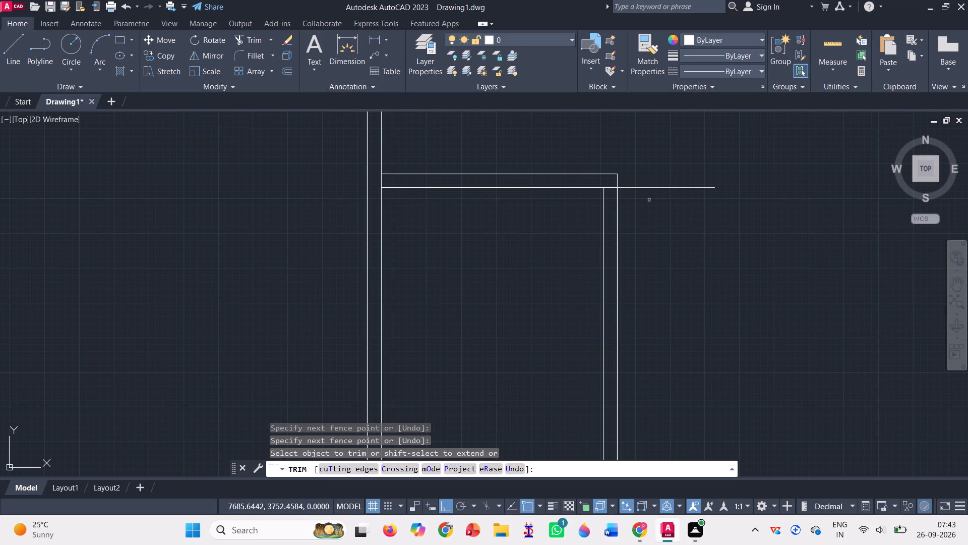
double_click(686, 185)
drag(686, 185, 689, 207)
drag(689, 207, 692, 215)
Trim the leftover line segments inside the small left room's top wall at its right corner and its left-wall junction.
scroll(692, 215, down, 4)
scroll(488, 251, down, 2)
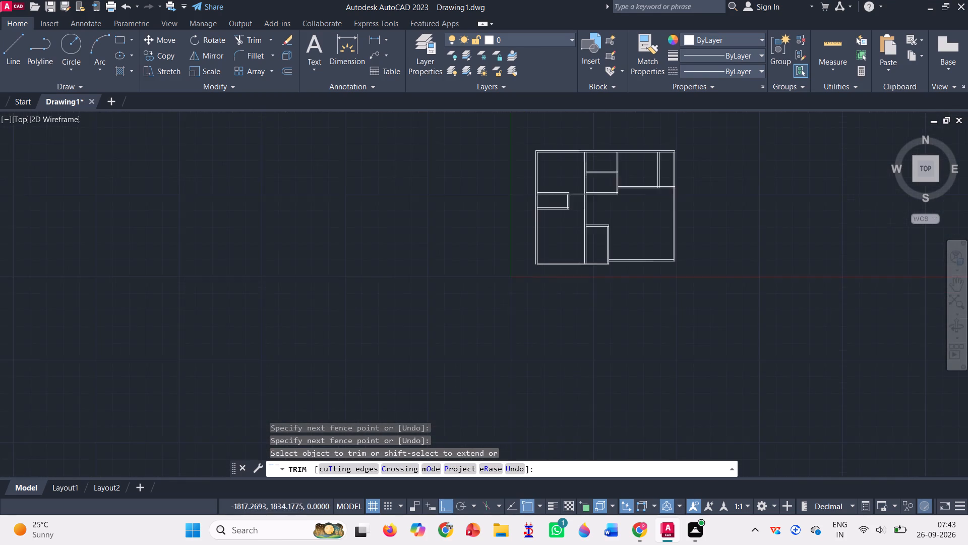
scroll(538, 204, up, 2)
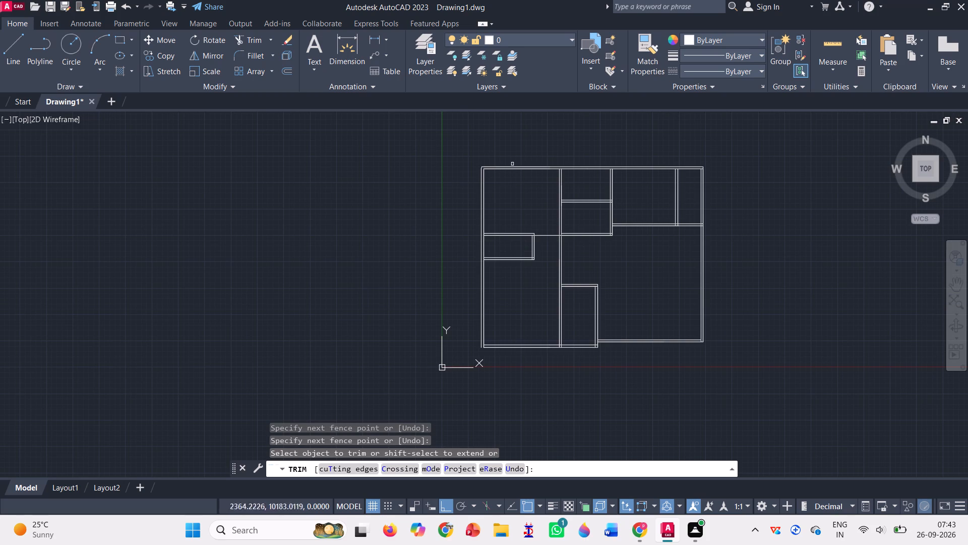
scroll(534, 231, up, 4)
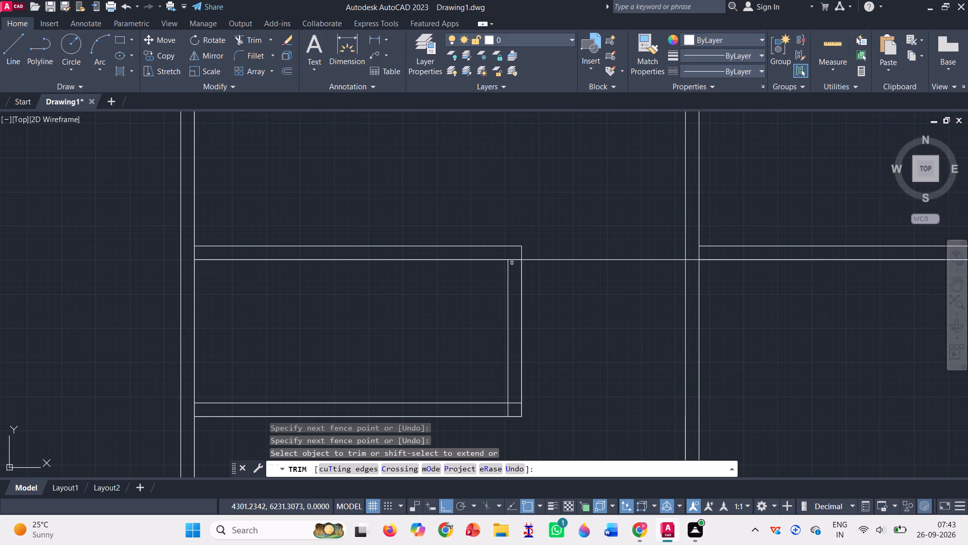
click(515, 260)
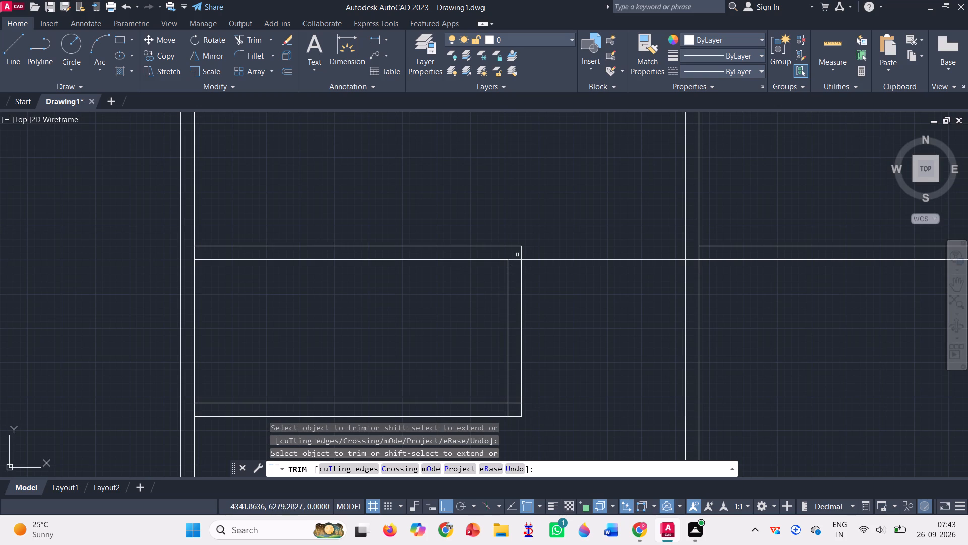
click(517, 259)
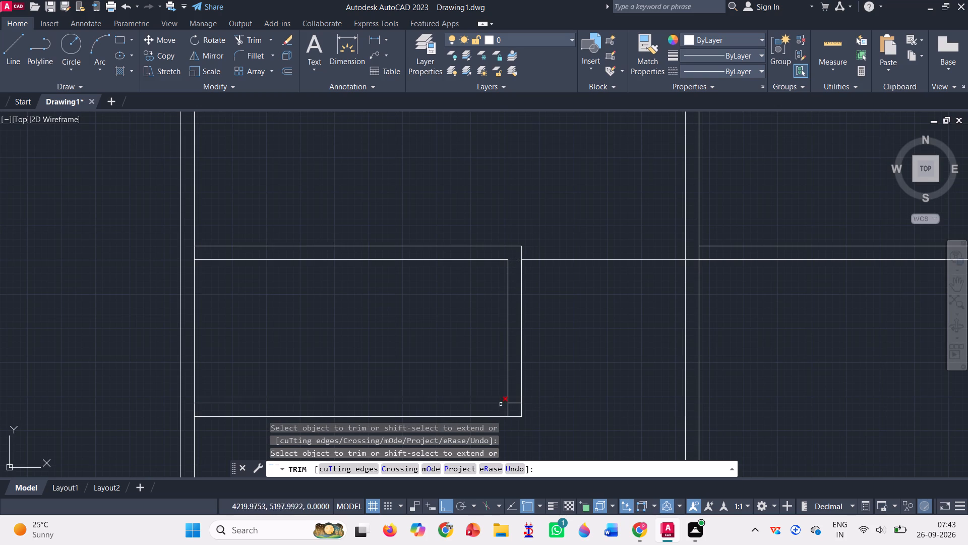
click(194, 255)
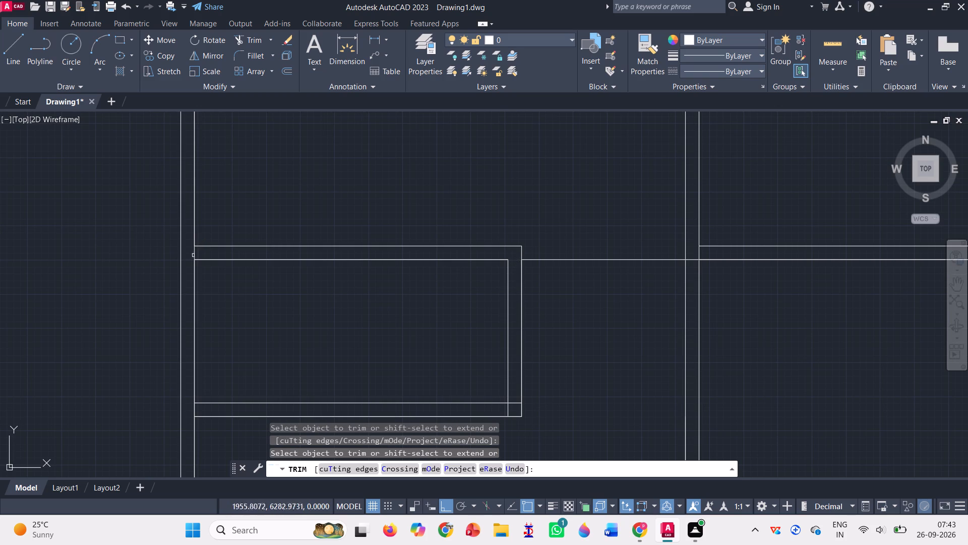
drag(199, 251, 189, 257)
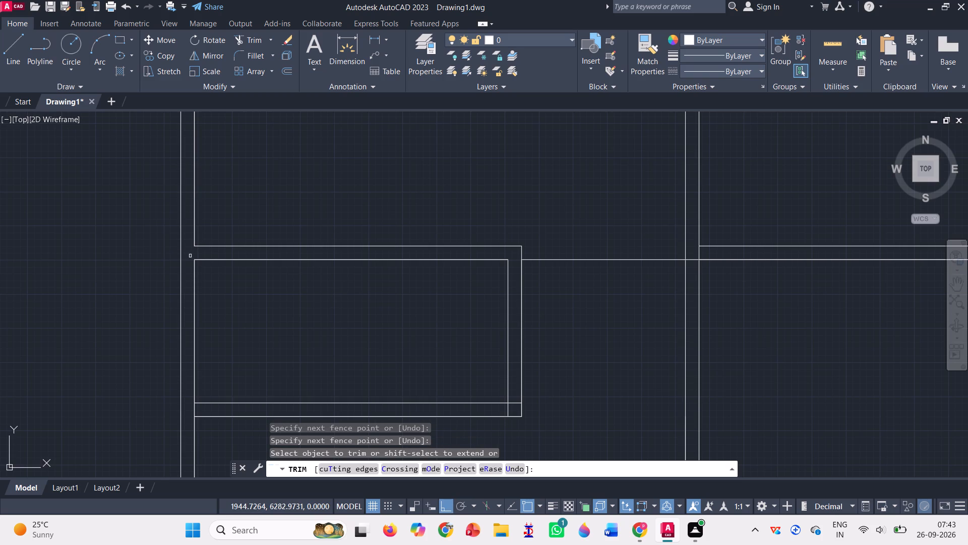
Trim the leftover segments in the small left room's bottom wall at its left-wall junction and its bottom-right corner.
scroll(207, 417, up, 2)
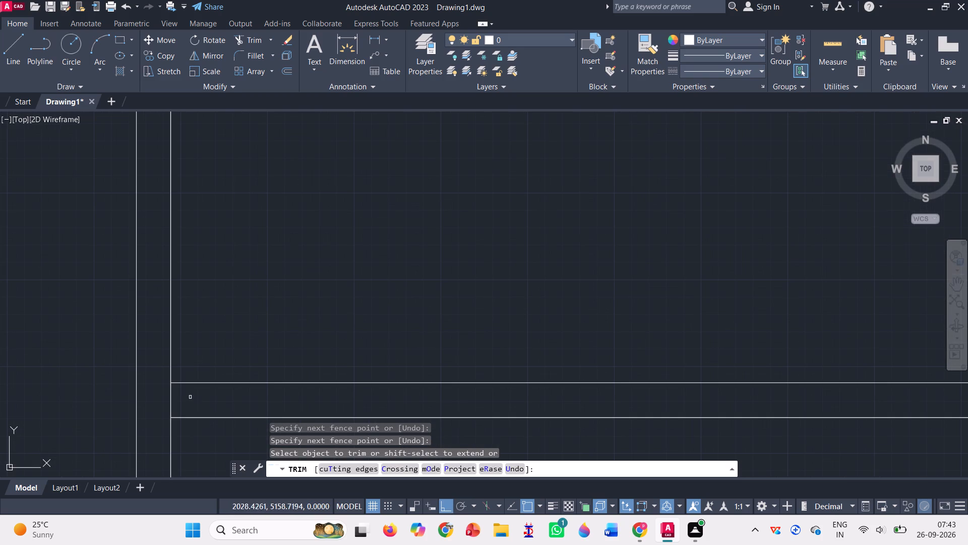
drag(178, 404, 161, 414)
scroll(206, 303, down, 1)
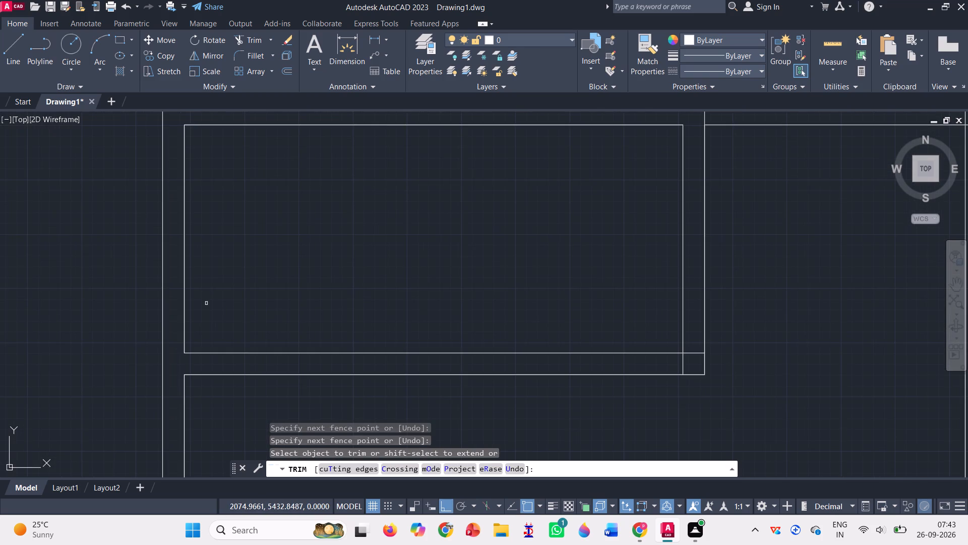
scroll(206, 303, down, 2)
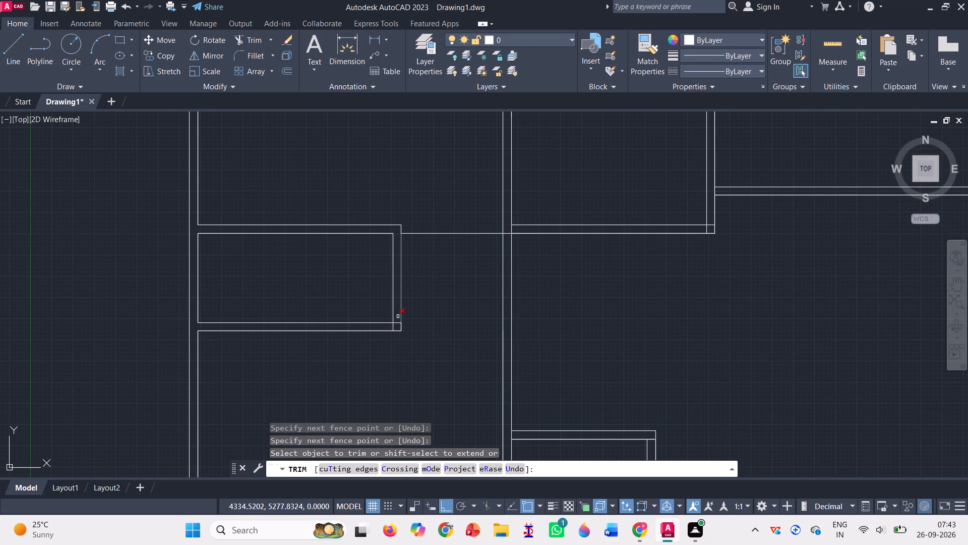
scroll(391, 321, up, 3)
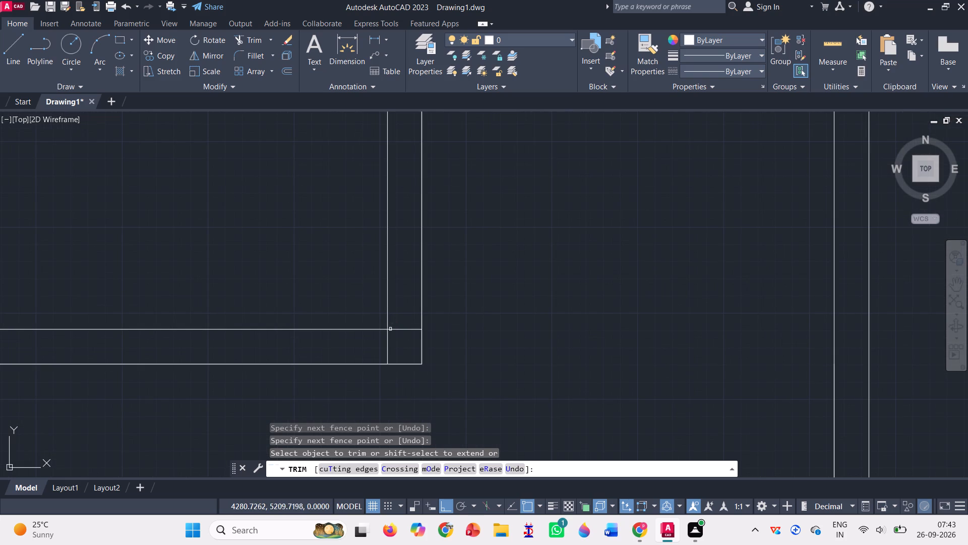
click(403, 330)
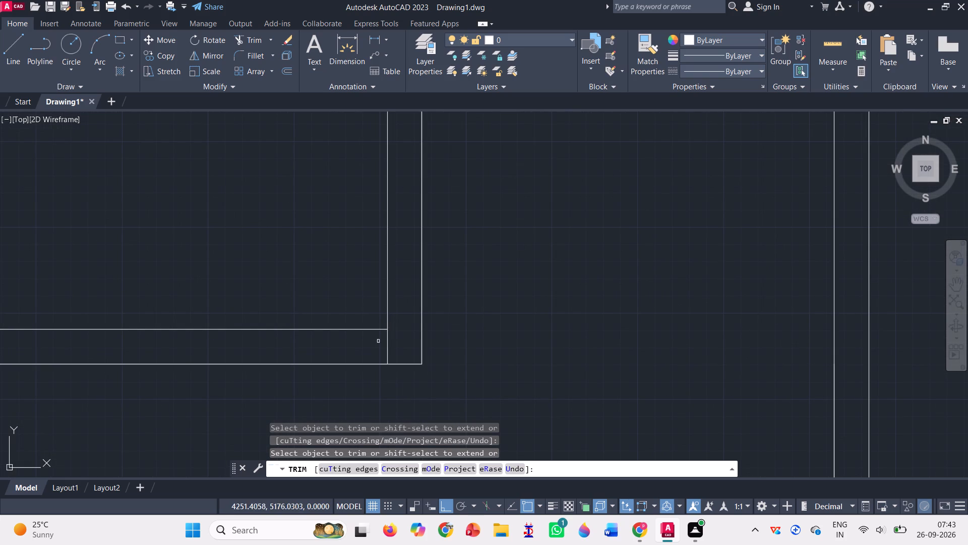
drag(382, 353, 394, 340)
click(396, 338)
scroll(398, 335, down, 2)
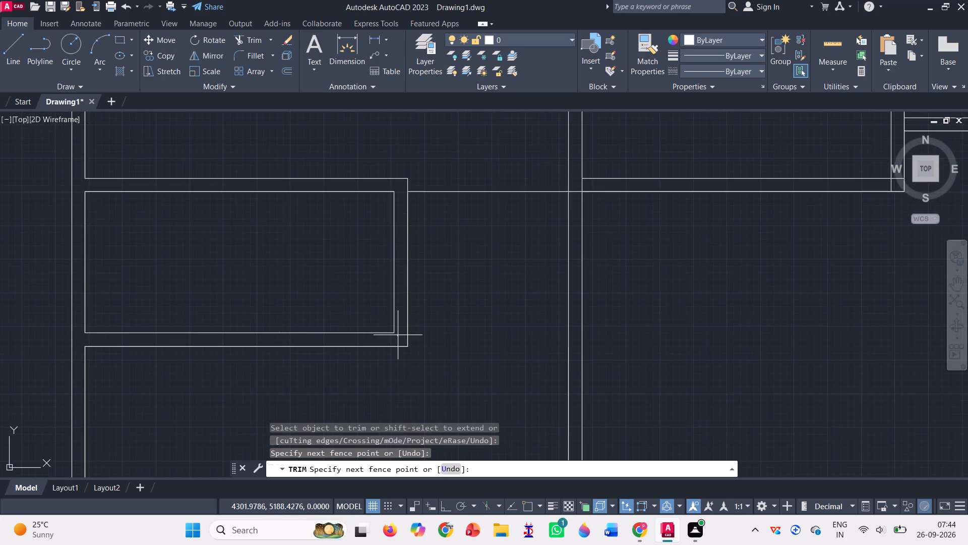
scroll(398, 335, down, 1)
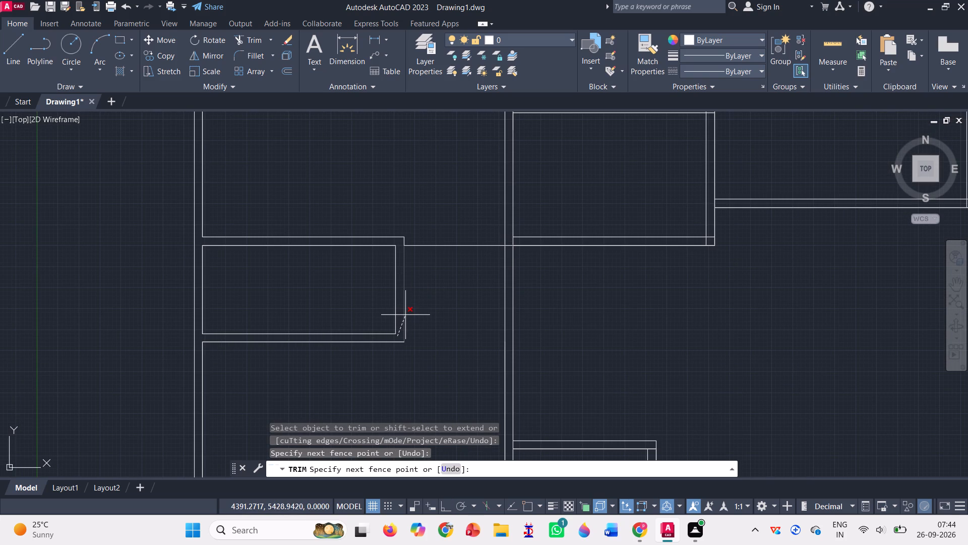
key(Escape)
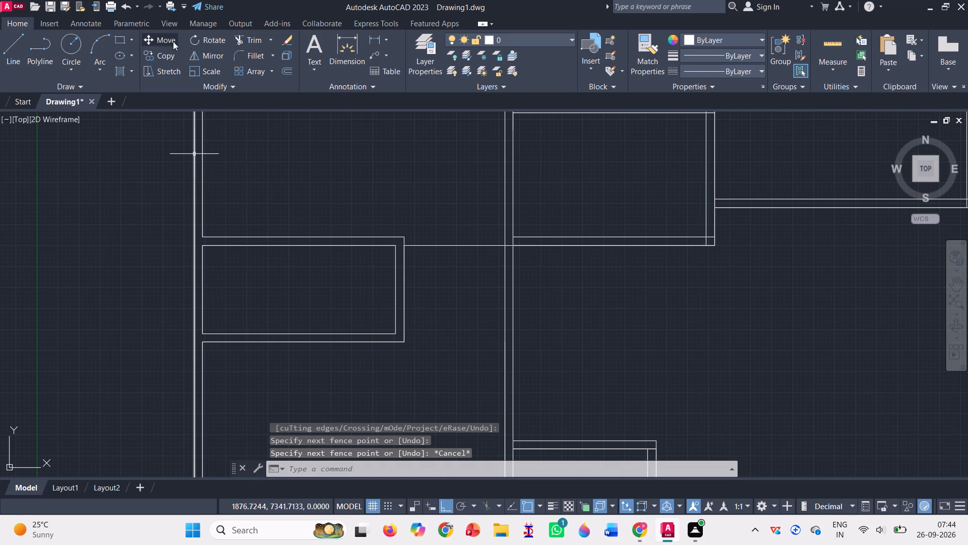
Trim the crossing segments where the upper-middle room's bottom double wall meets the central vertical wall.
click(248, 38)
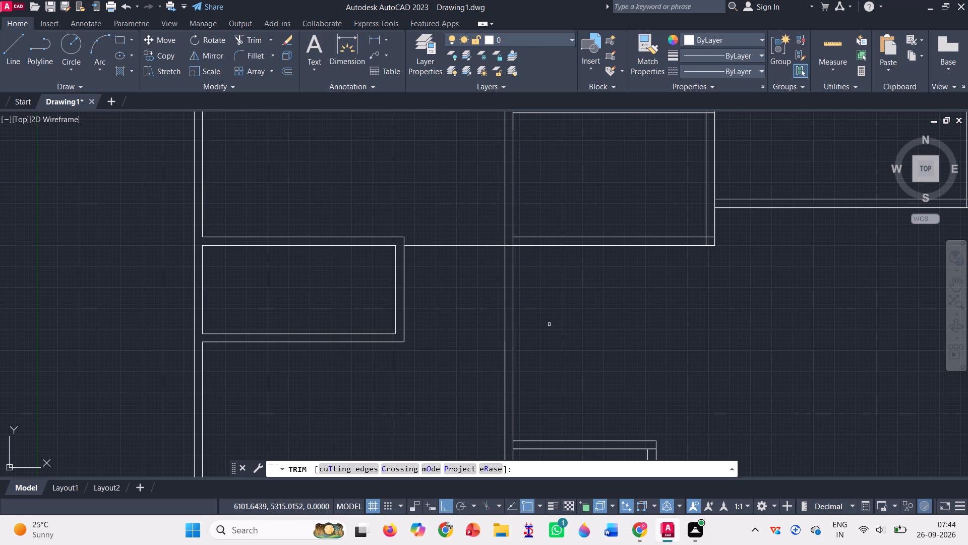
scroll(506, 240, up, 3)
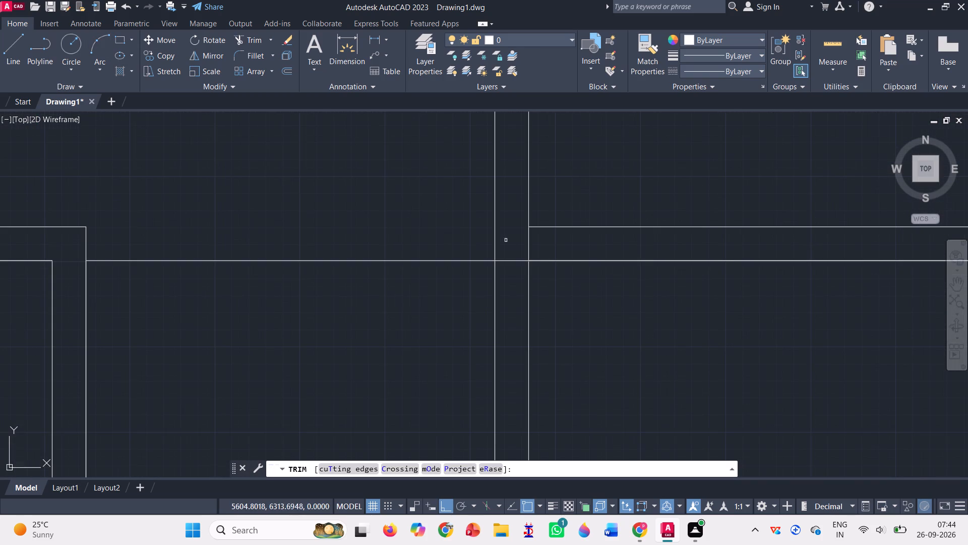
click(509, 253)
drag(509, 253, 508, 279)
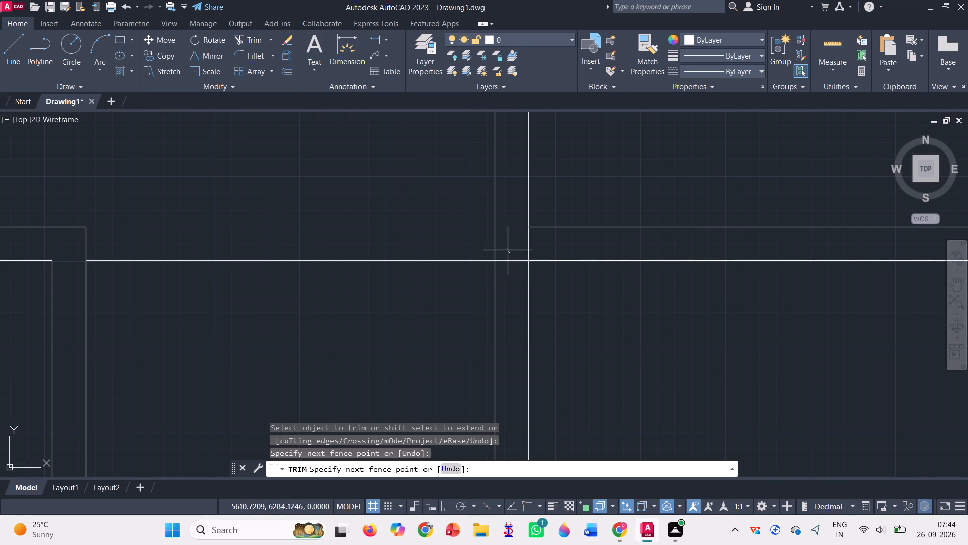
click(514, 278)
drag(517, 245, 547, 248)
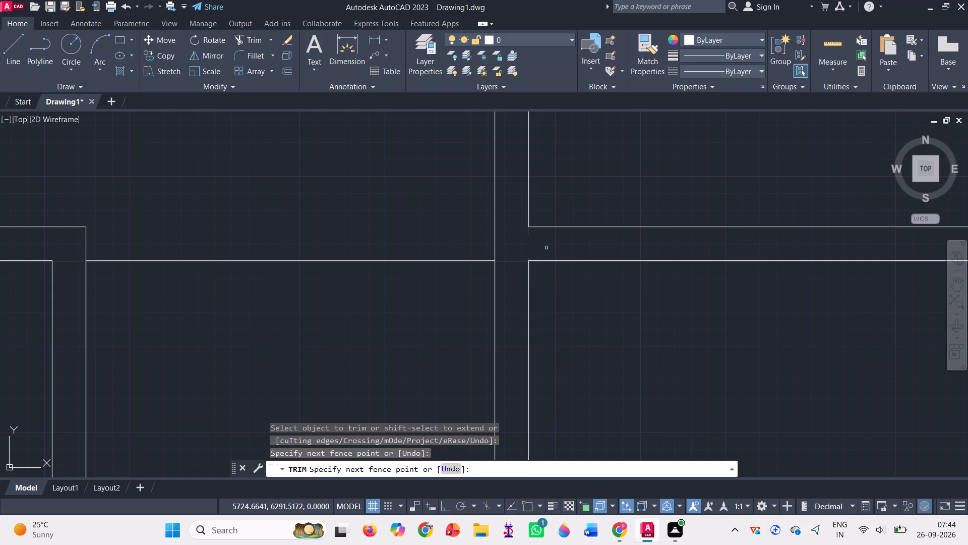
Trim the top wall's inner line inside its junctions with the central vertical wall and the upper-middle room's right wall.
scroll(400, 280, down, 4)
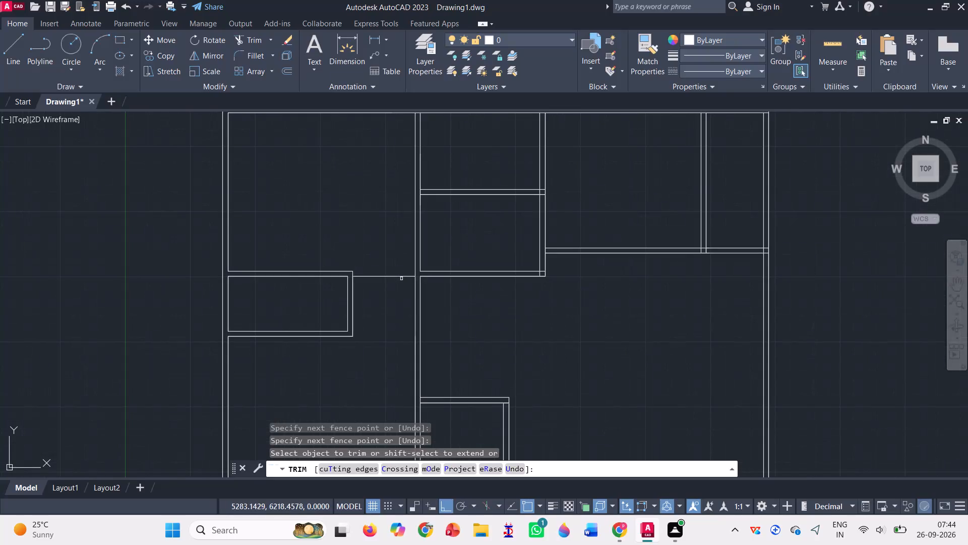
scroll(432, 180, down, 2)
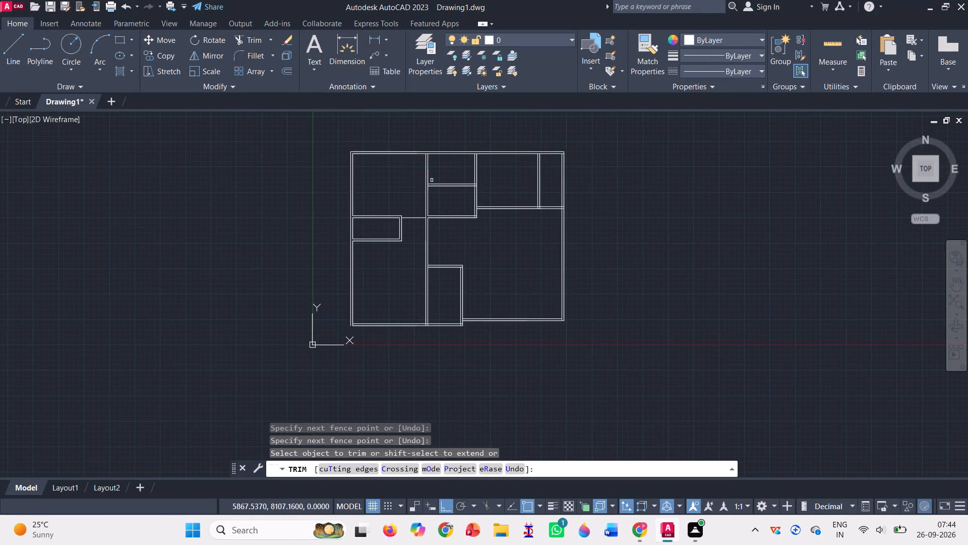
scroll(424, 153, up, 6)
click(419, 169)
drag(419, 169, 423, 181)
click(423, 181)
scroll(402, 194, down, 1)
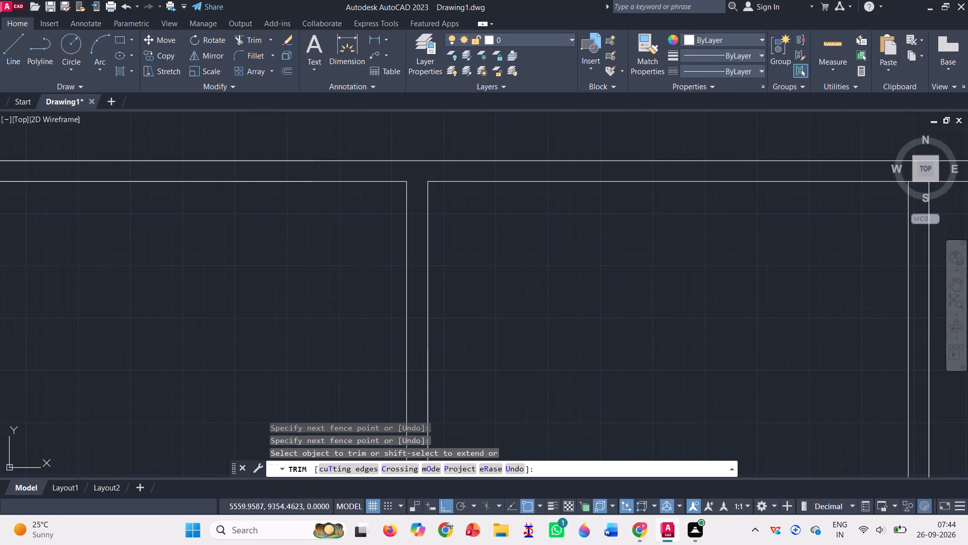
scroll(392, 202, down, 2)
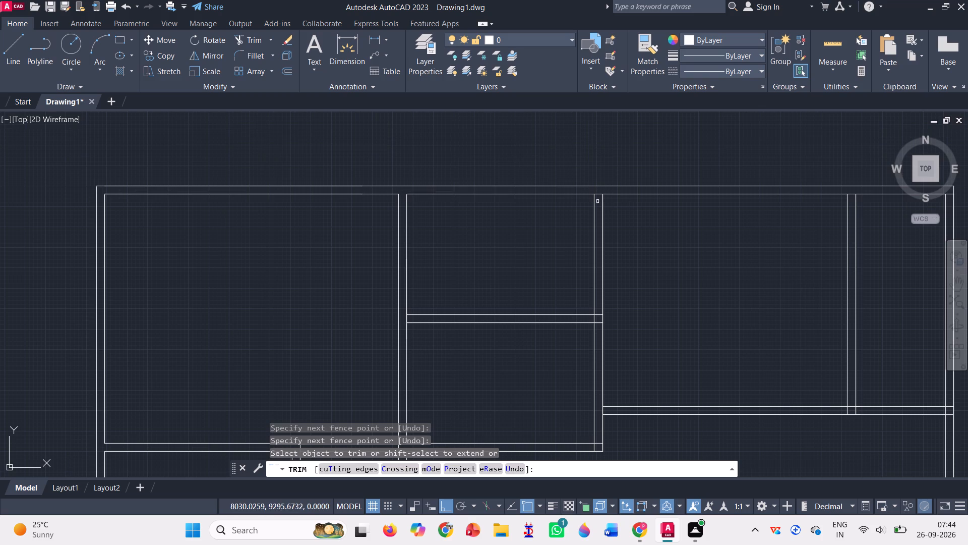
scroll(597, 201, up, 2)
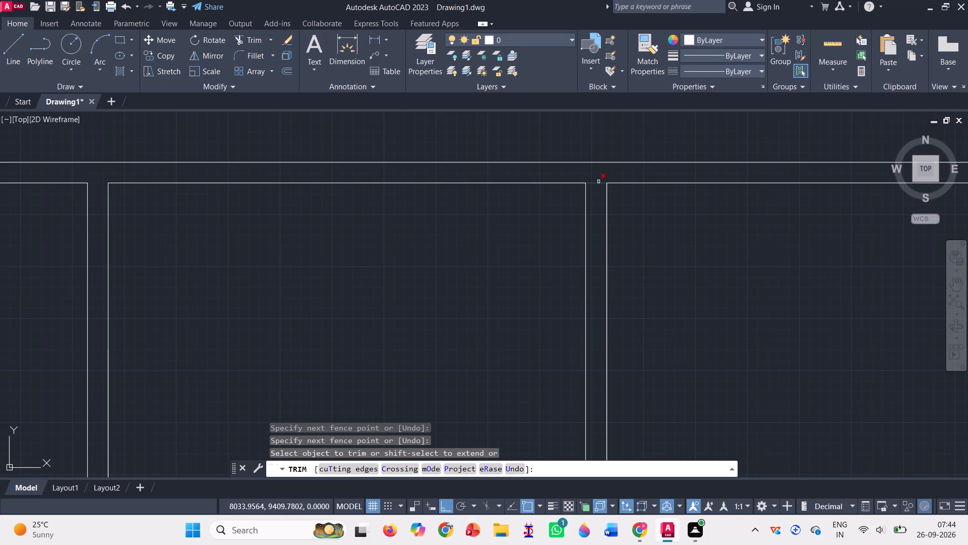
click(598, 182)
Trim the leftover segments where the upper-middle room's horizontal divider meets its left and right walls.
scroll(597, 182, down, 1)
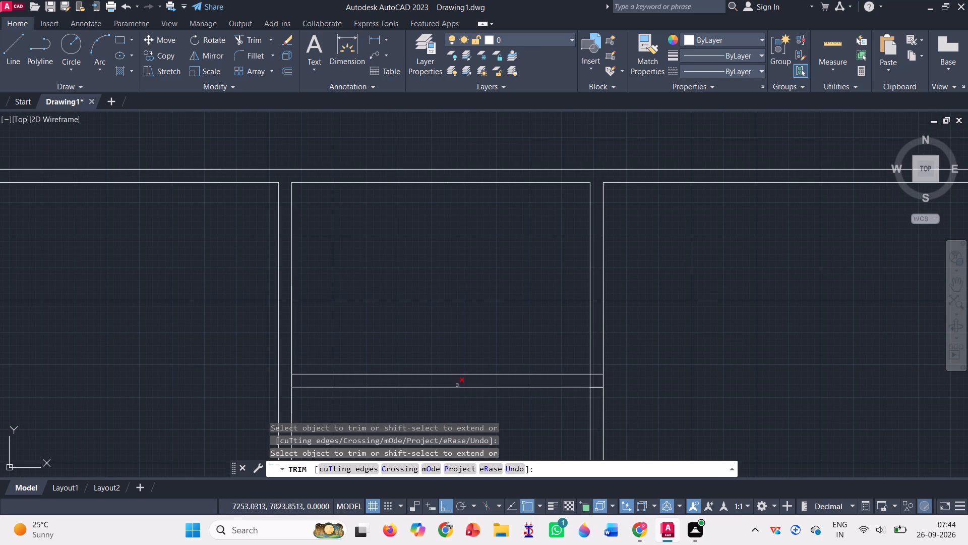
click(293, 381)
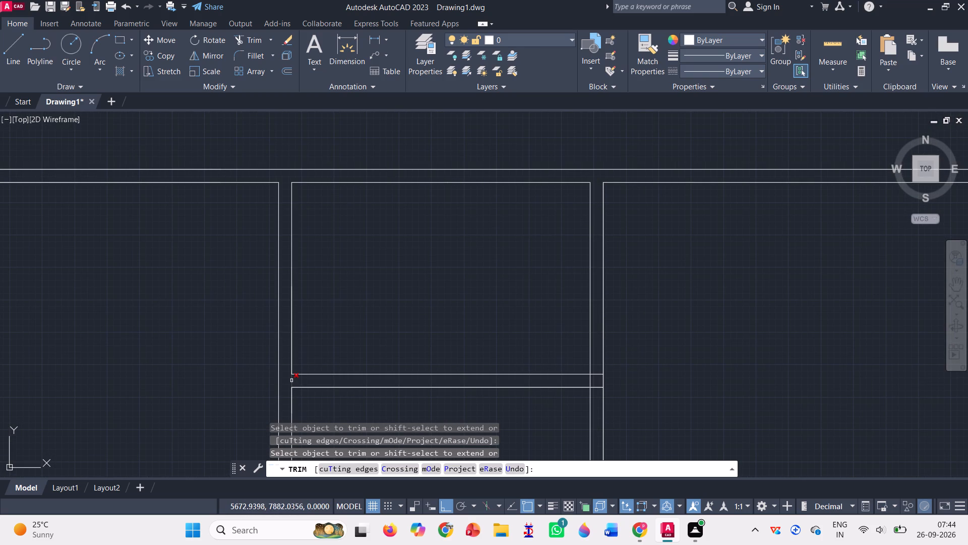
click(291, 380)
scroll(585, 394, up, 2)
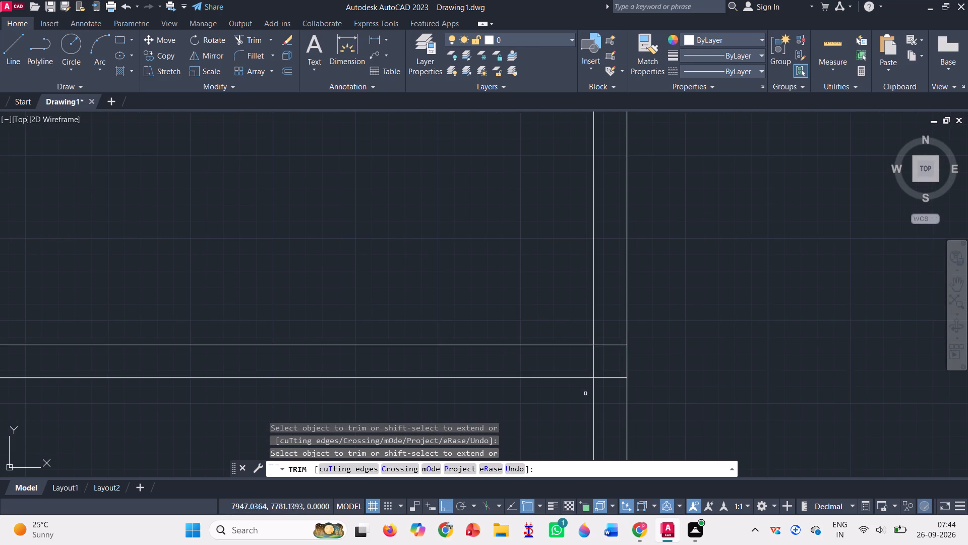
drag(579, 364, 600, 364)
click(600, 364)
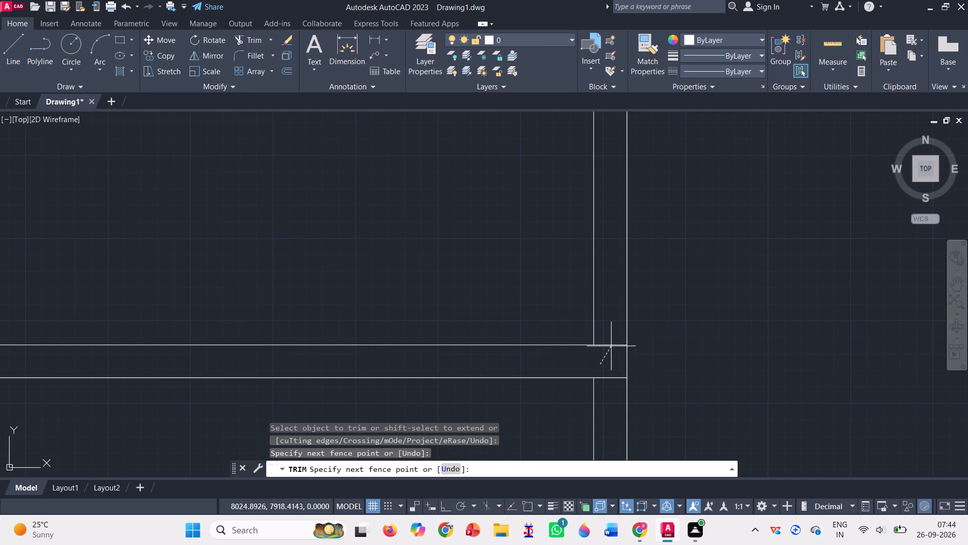
click(615, 338)
drag(607, 359, 610, 388)
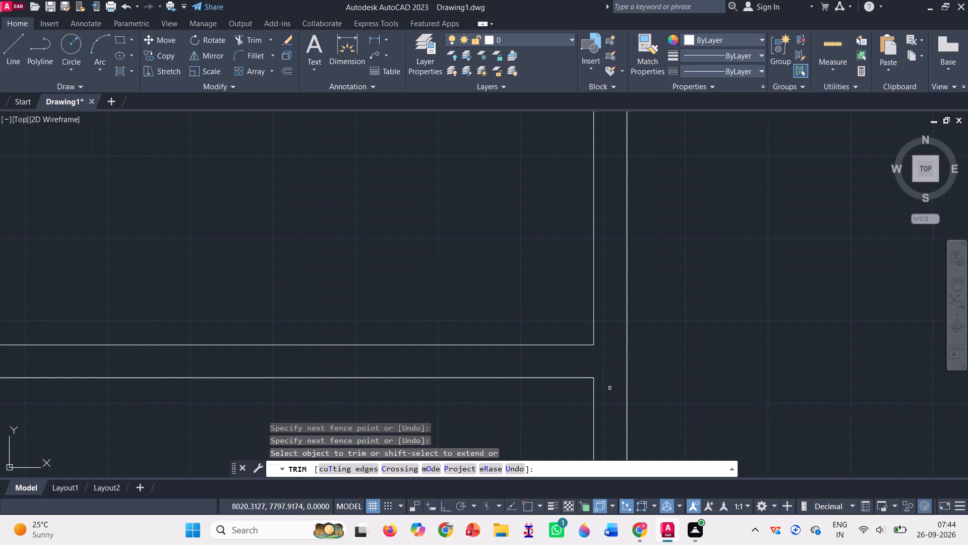
Trim the top wall's inner line inside its junction with the narrow top-right room's left wall.
scroll(611, 387, down, 2)
scroll(533, 349, down, 1)
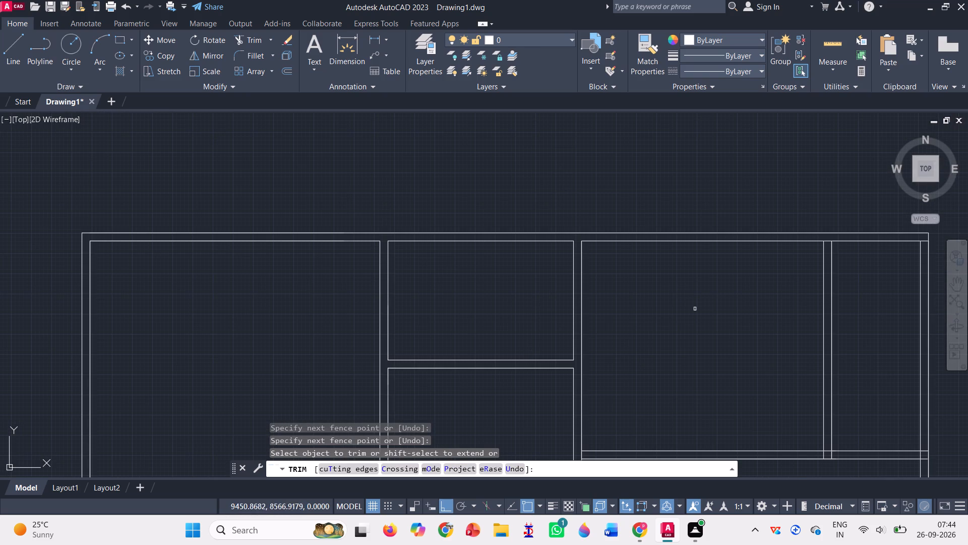
scroll(902, 242, up, 1)
scroll(818, 227, up, 2)
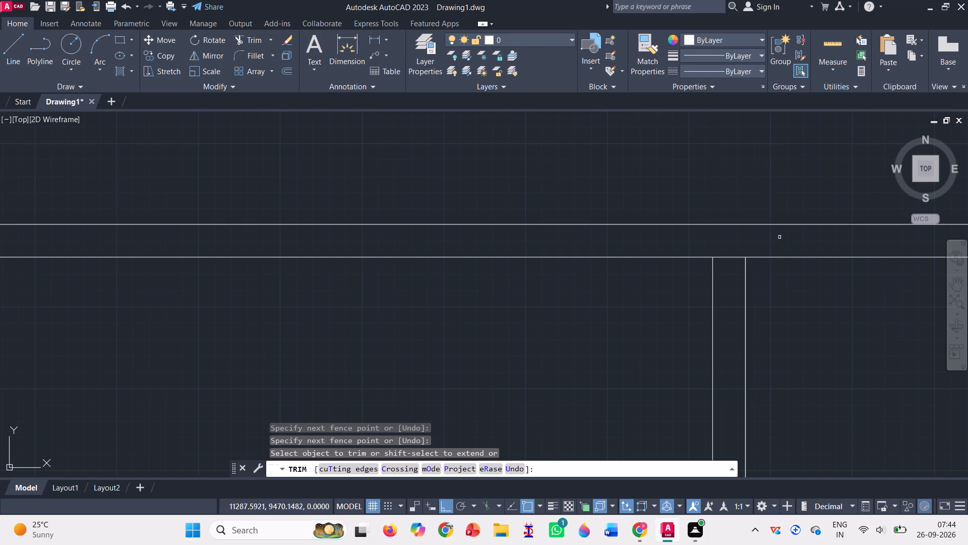
drag(720, 251, 728, 267)
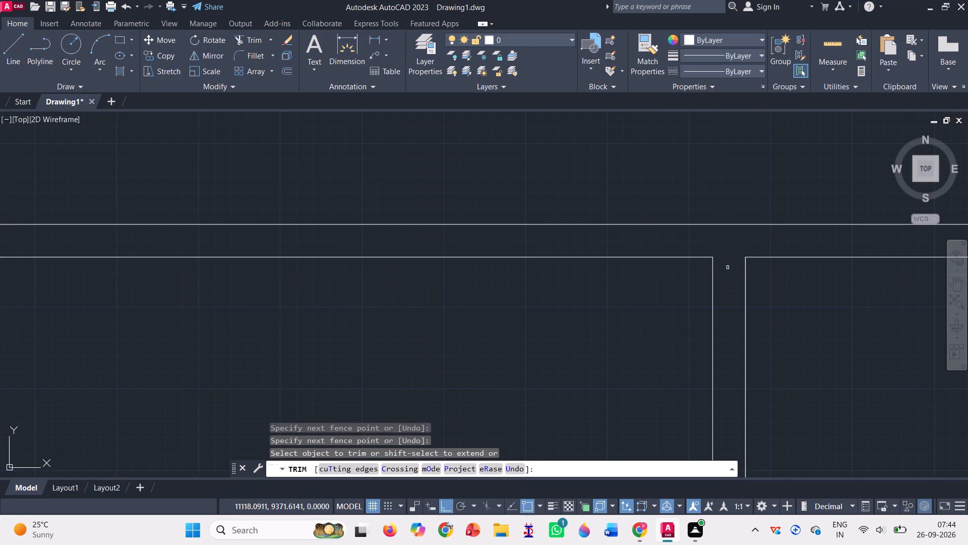
Draw a short vertical line across the top wall, from the top-right room's inner top-left corner to the outer line.
scroll(485, 217, down, 2)
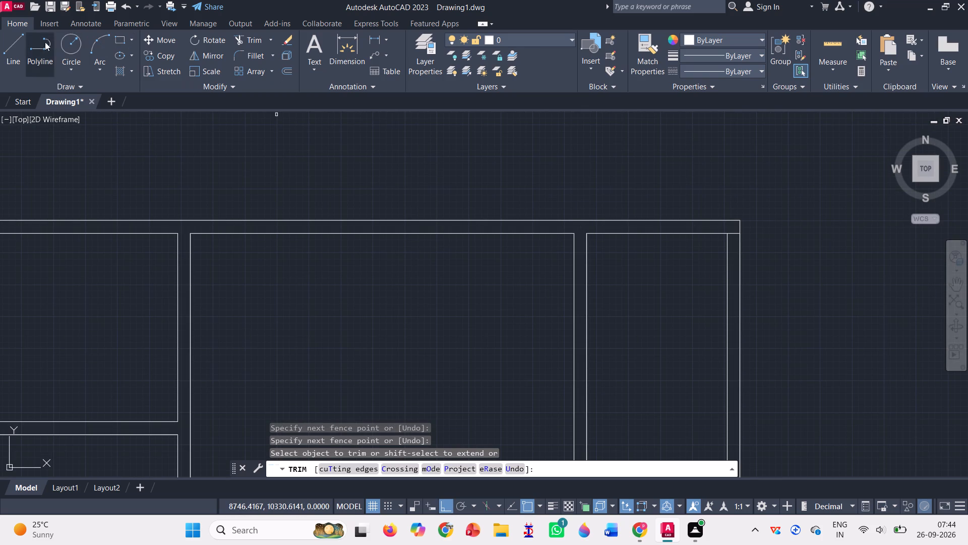
click(8, 55)
click(586, 231)
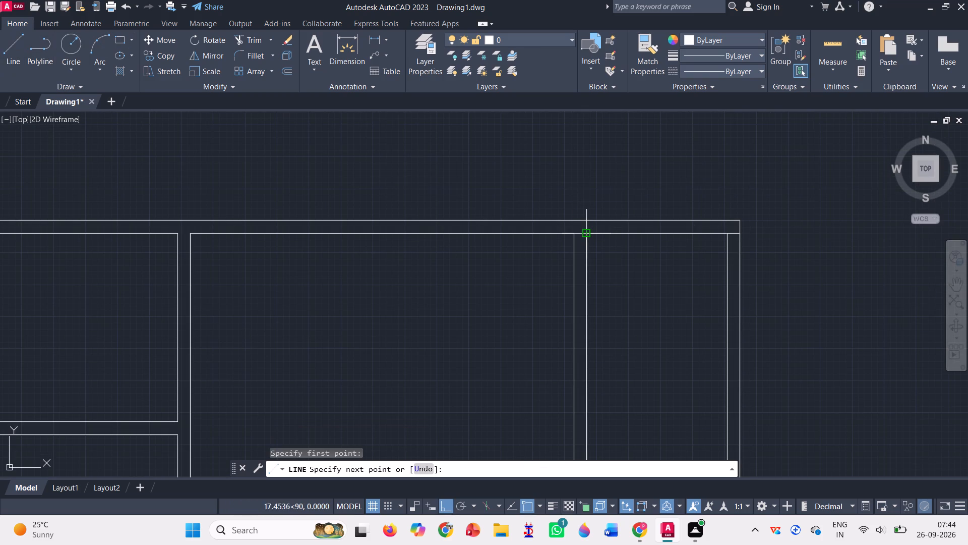
click(589, 220)
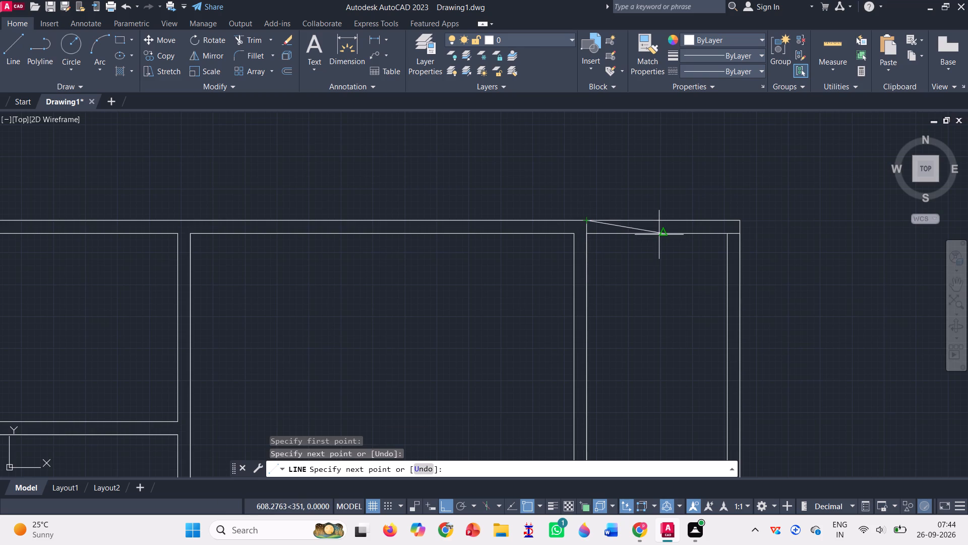
key(Return)
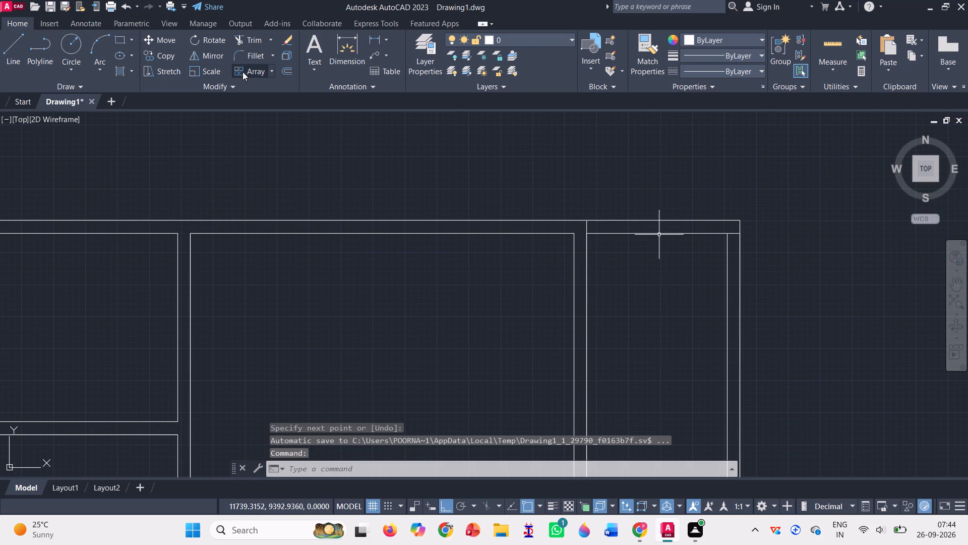
Trim away the narrow top-right room's inner top line and inner right-wall line.
click(249, 37)
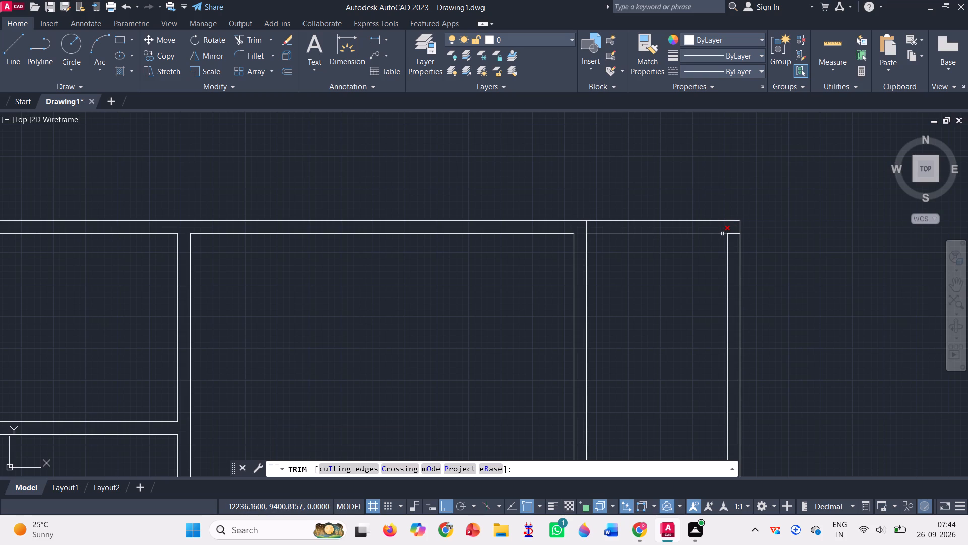
click(722, 234)
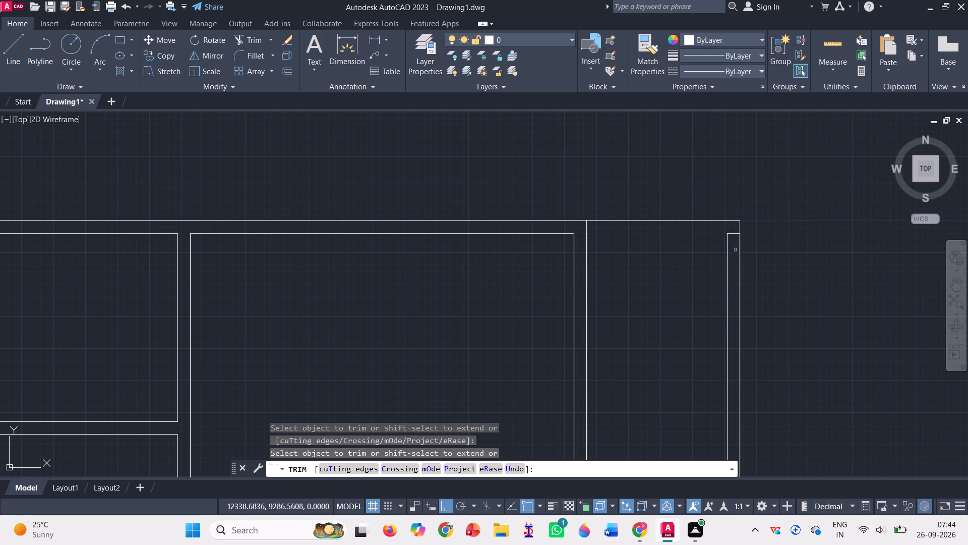
click(727, 253)
Trim the crossing segments where the narrow top-right room's left wall meets the upper-right rooms' bottom wall.
scroll(589, 213, down, 2)
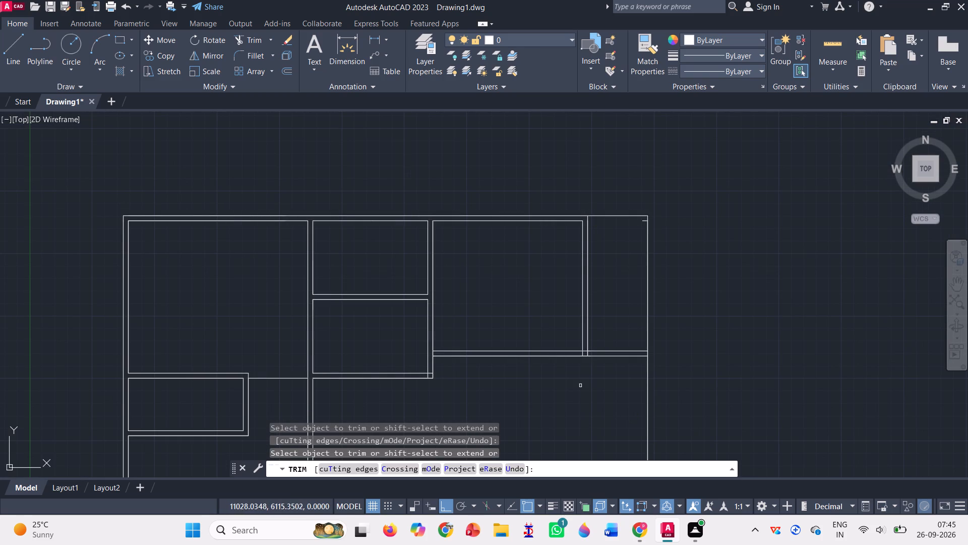
scroll(581, 351, up, 1)
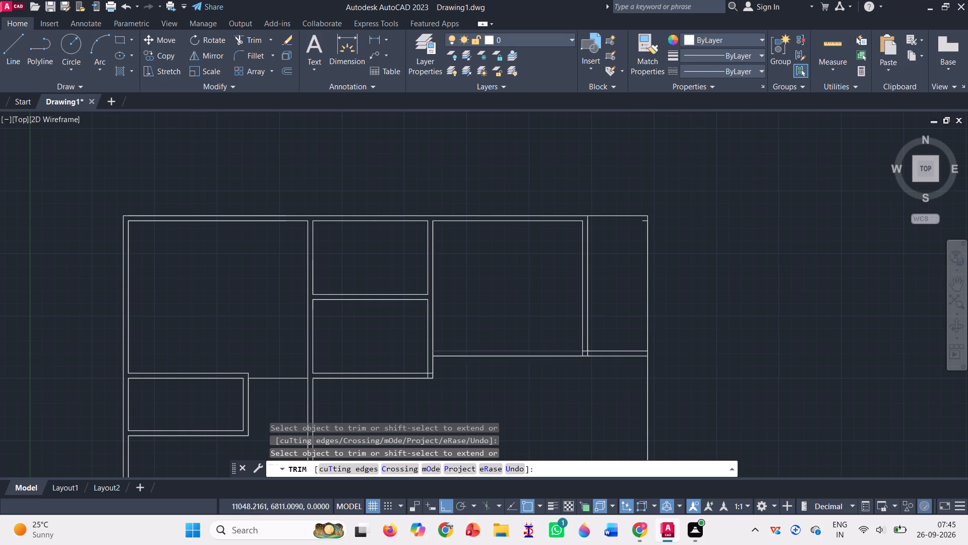
scroll(581, 351, up, 5)
drag(552, 397, 603, 354)
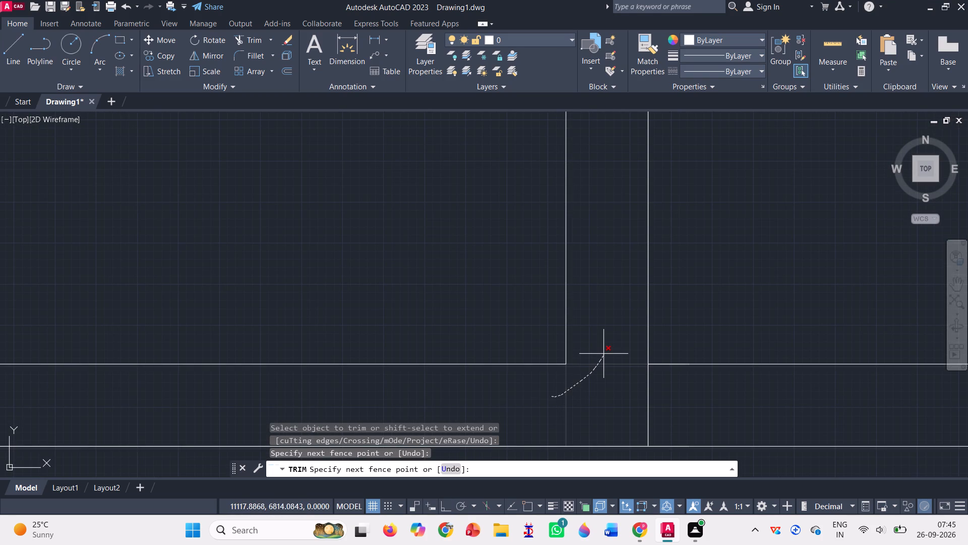
drag(603, 354, 665, 409)
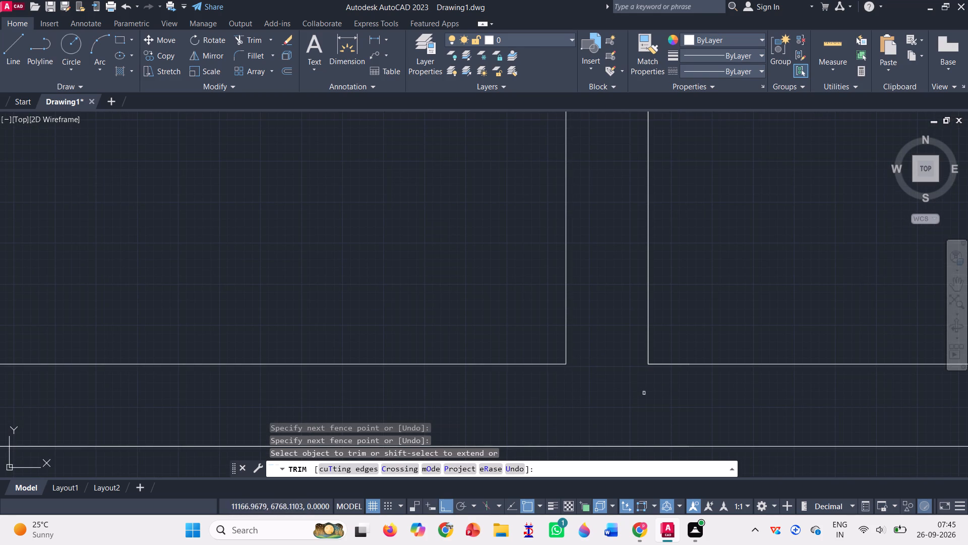
Draw a 100-long vertical line across the upper-right rooms' bottom wall, continuing the left line of the narrow room's left wall.
scroll(480, 323, down, 1)
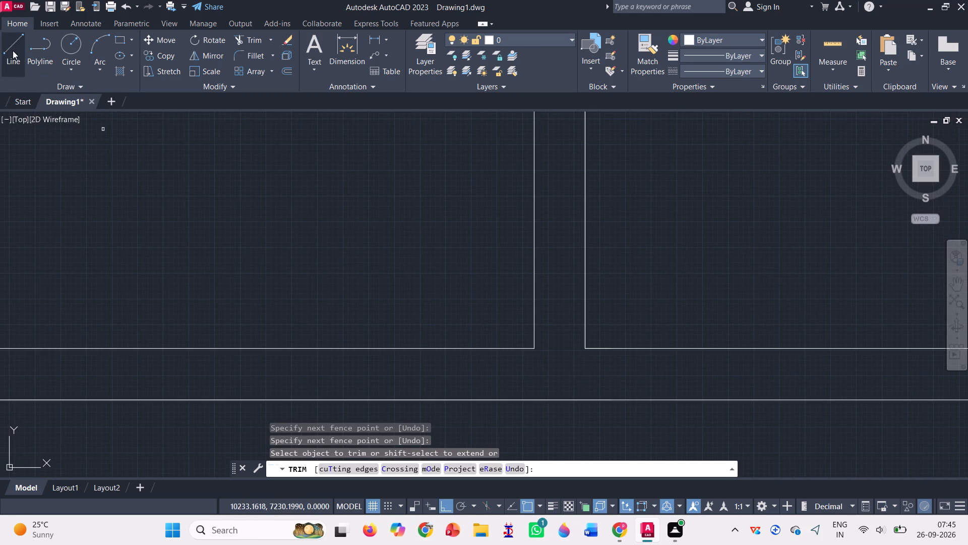
click(13, 50)
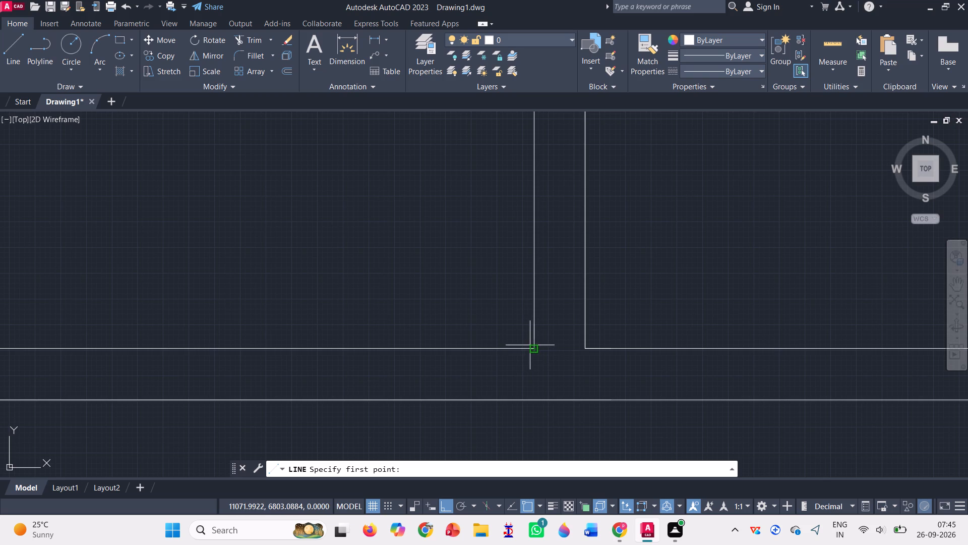
click(532, 347)
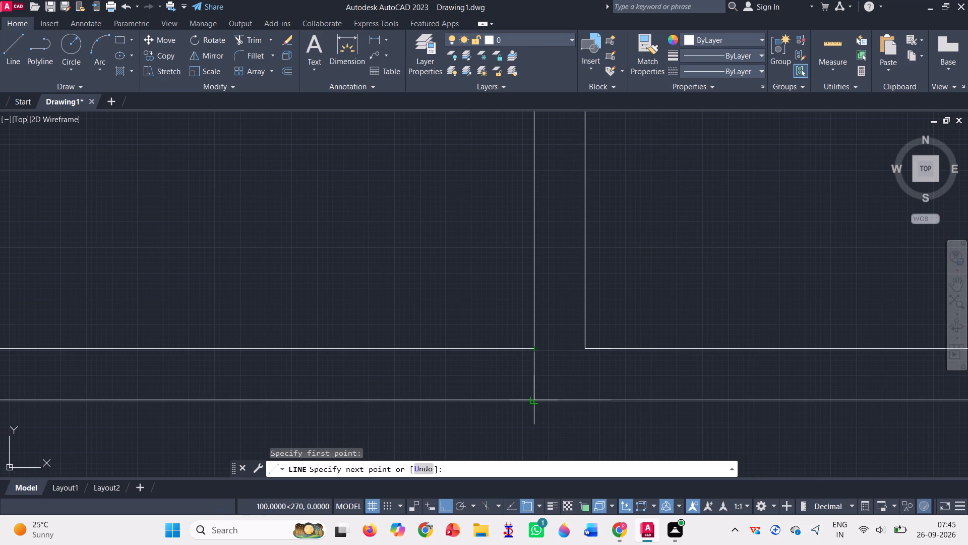
click(536, 398)
key(Return)
Draw a 700-long horizontal line extending the lower middle room's inner bottom line to the right, starting at its outer right-wall line.
scroll(497, 319, down, 2)
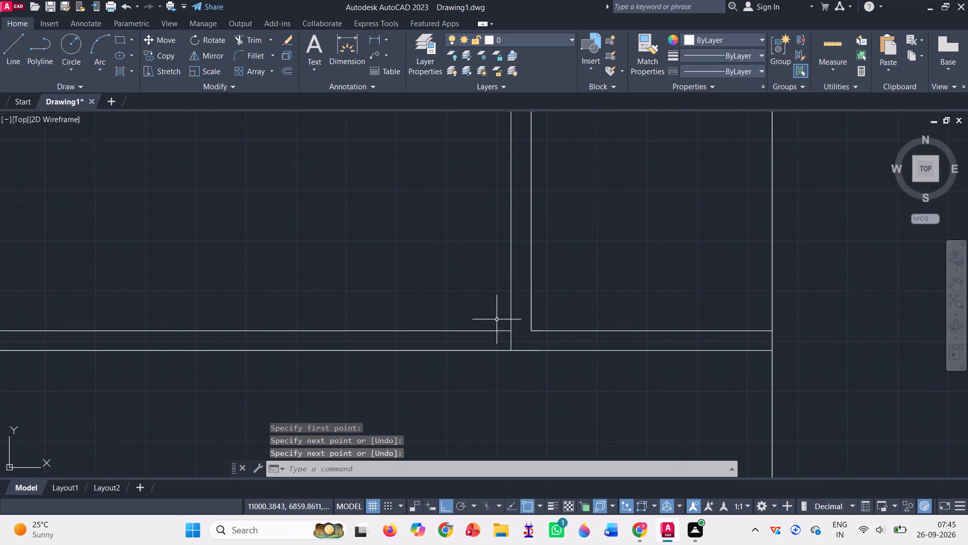
scroll(497, 319, down, 1)
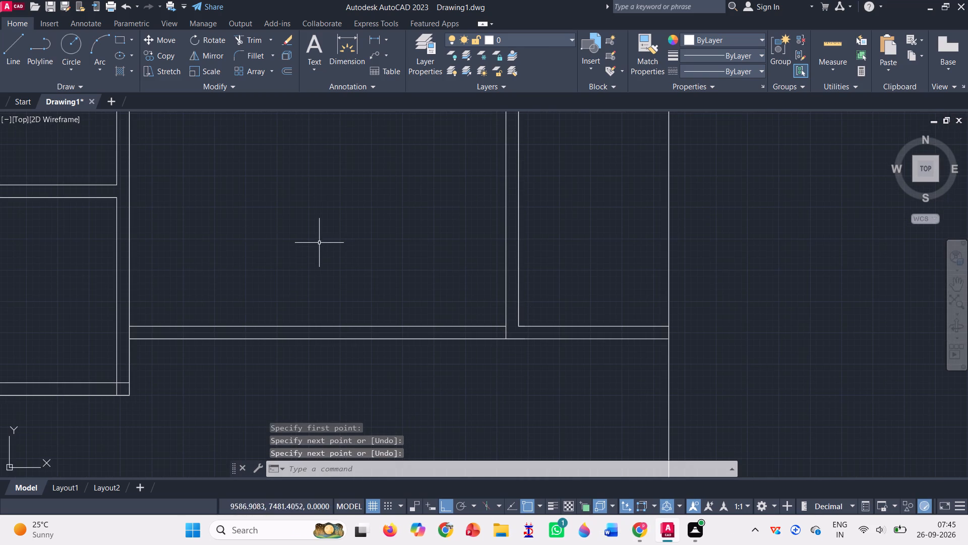
click(15, 59)
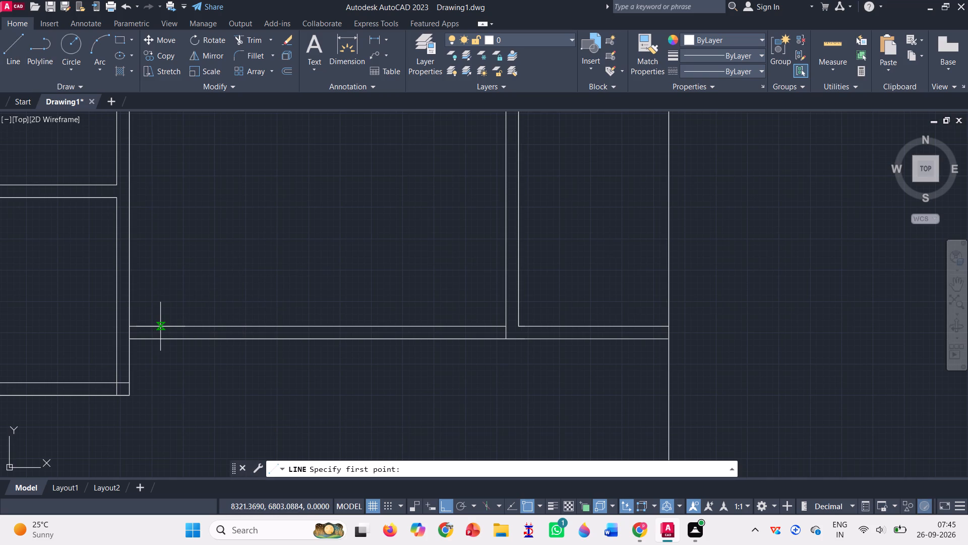
scroll(261, 268, down, 3)
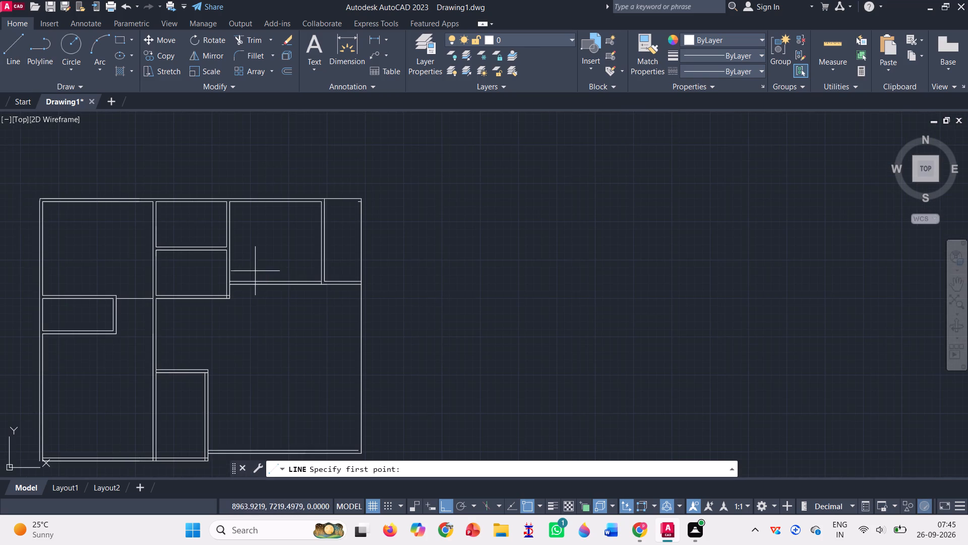
scroll(254, 271, up, 1)
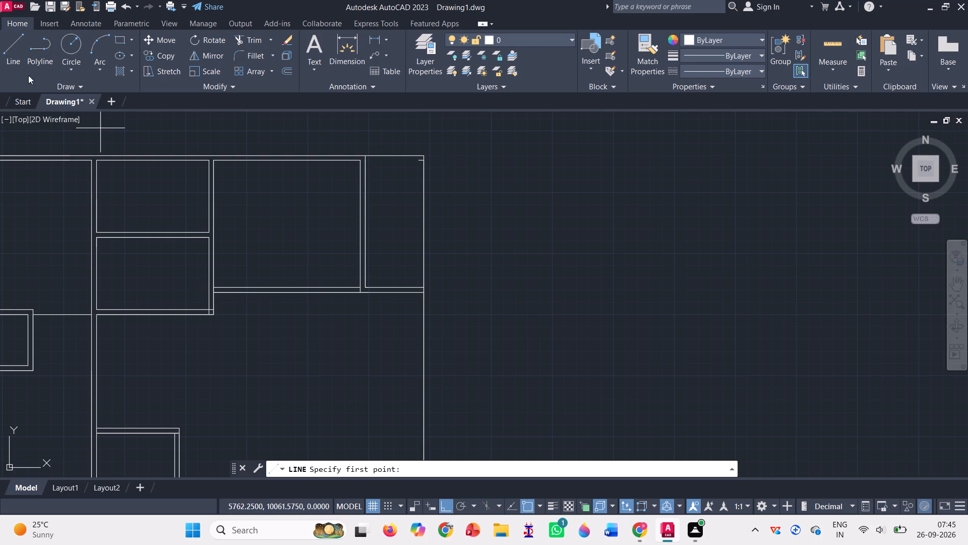
scroll(206, 314, up, 3)
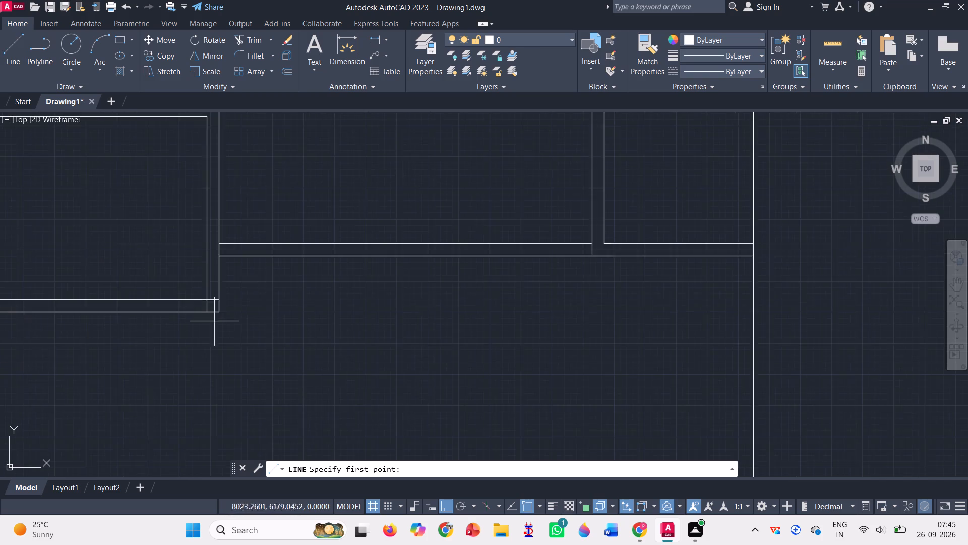
click(220, 285)
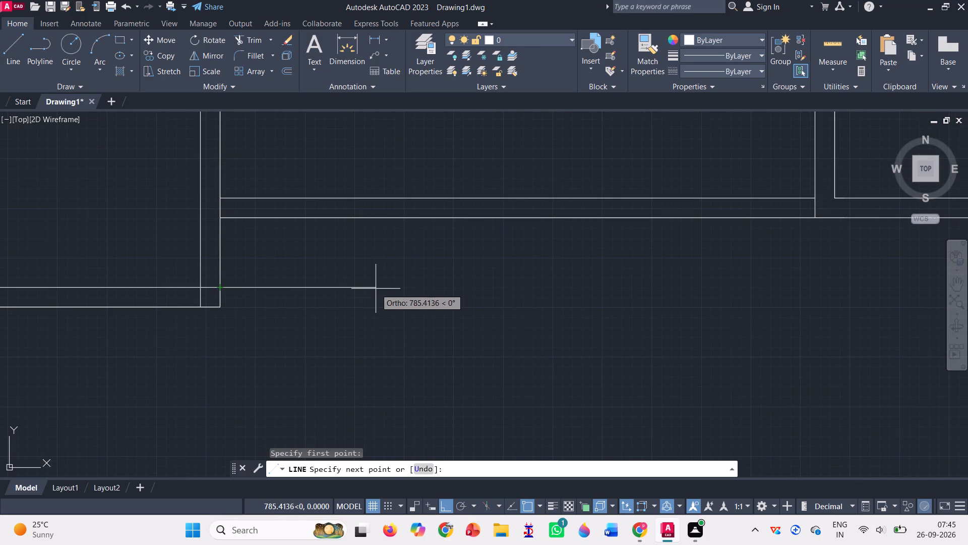
key(4)
key(BackSpace)
text(700)
key(Return)
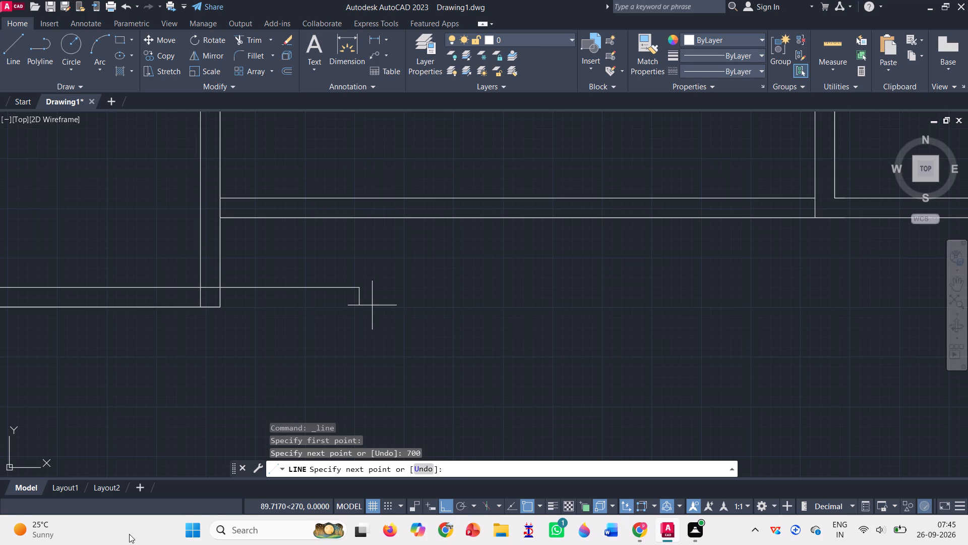
key(Return)
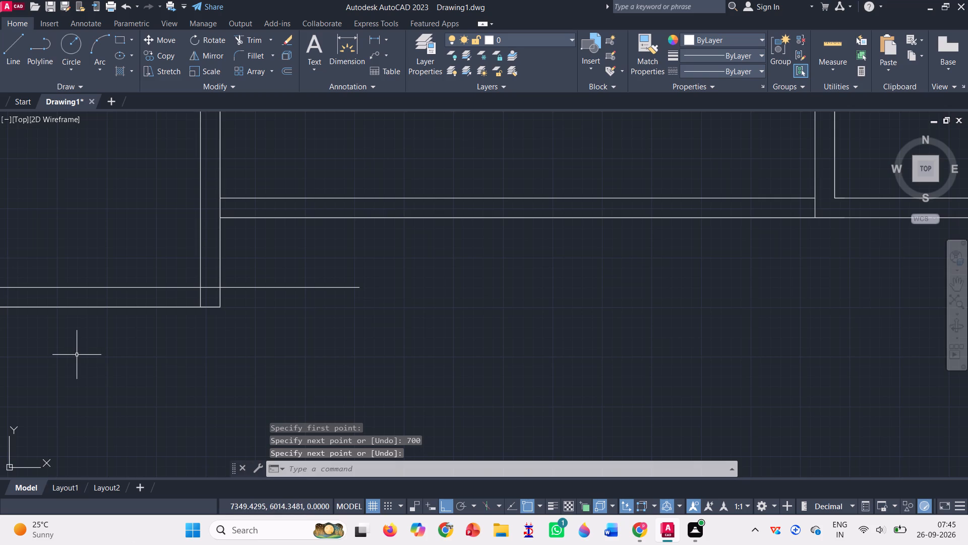
Draw a parallel 700-long line rightward from the same room's outer bottom-right corner and close its end up to the first line.
key(l)
key(Return)
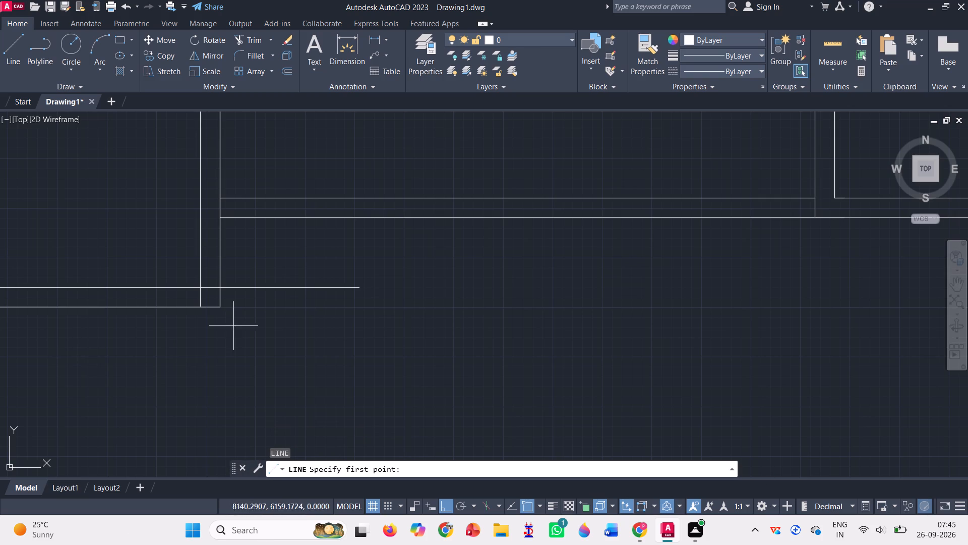
click(218, 311)
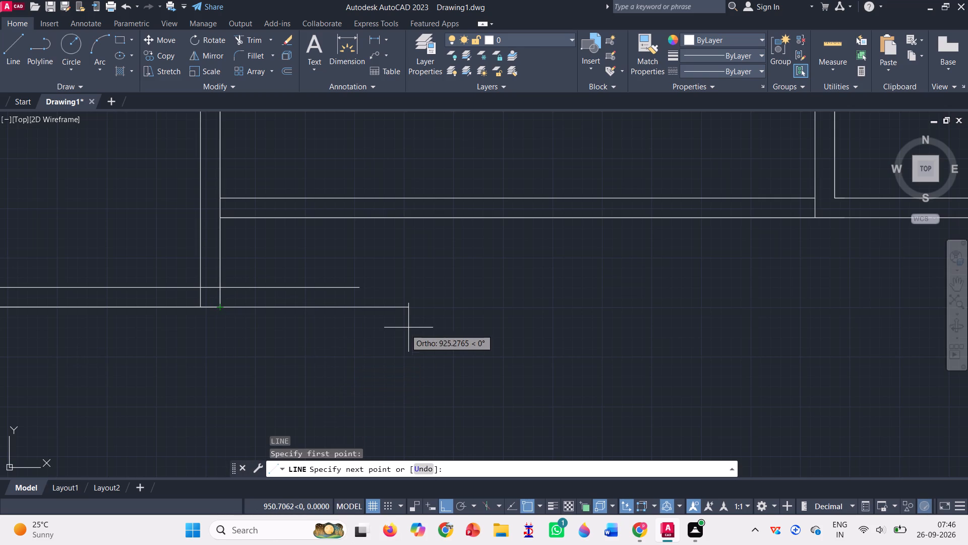
text(7000)
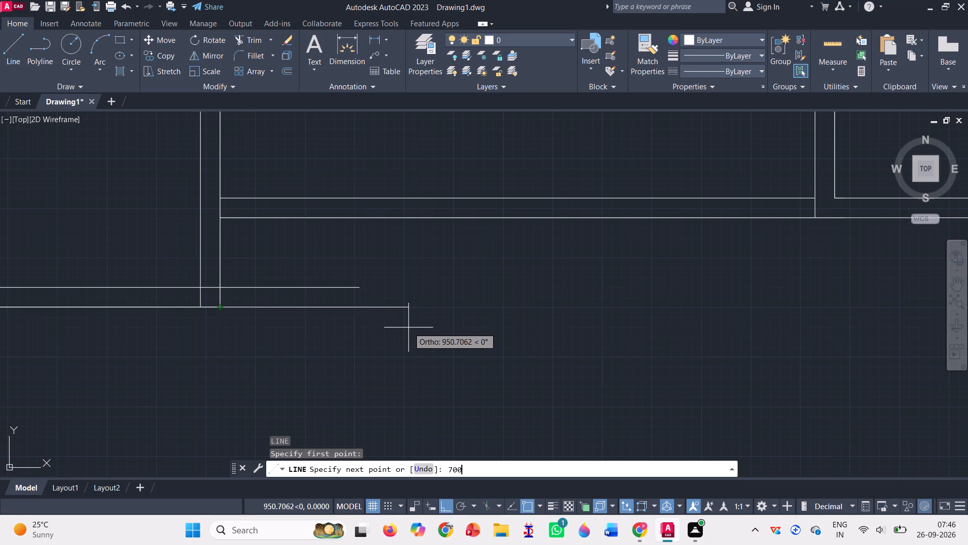
key(BackSpace)
key(Return)
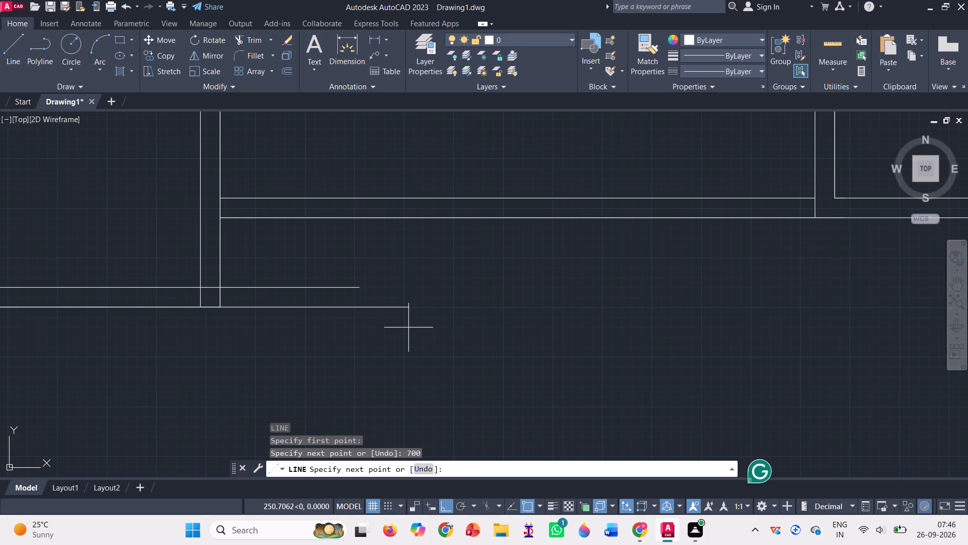
click(361, 285)
key(Return)
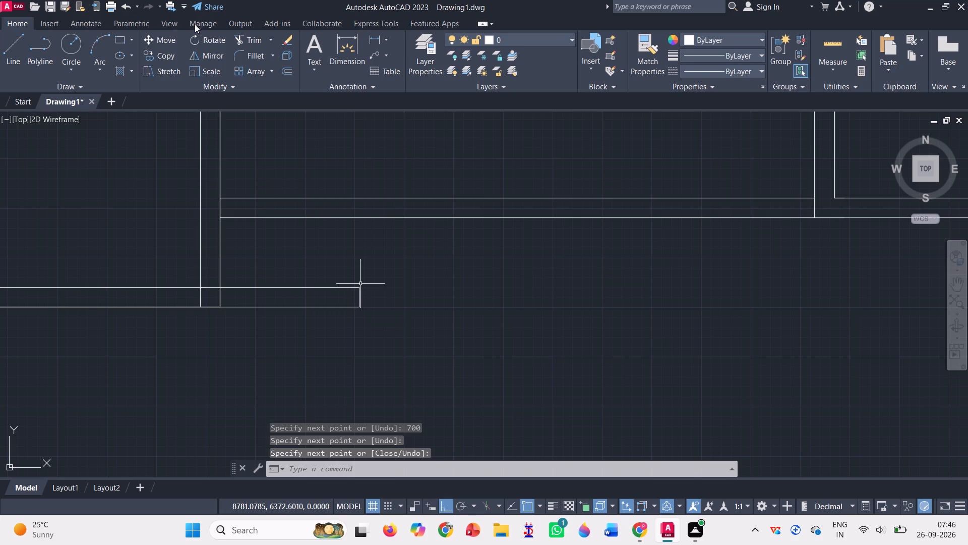
From the narrow room's left-wall junction, draw line segments 2000 left along the bottom wall, 500 back right, and down past the stub wall's level.
click(249, 37)
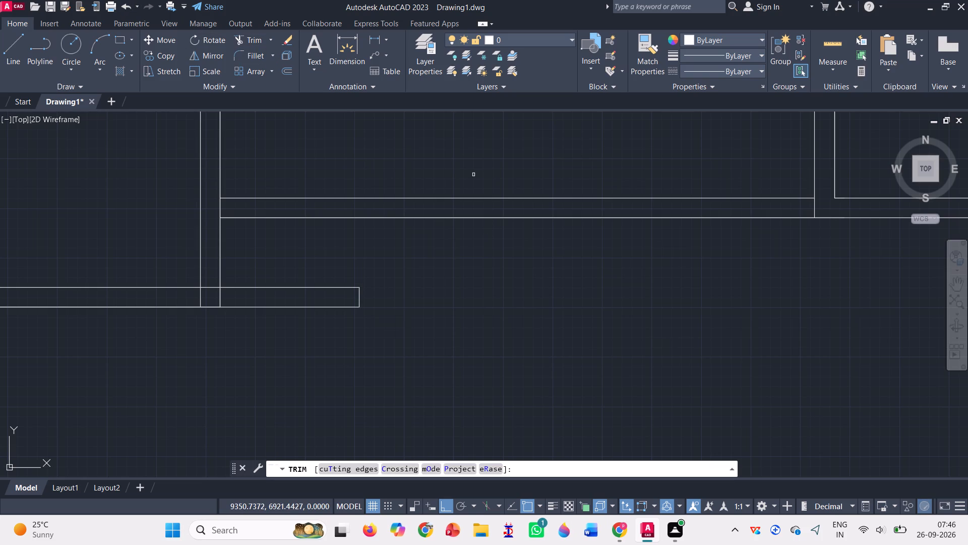
click(15, 53)
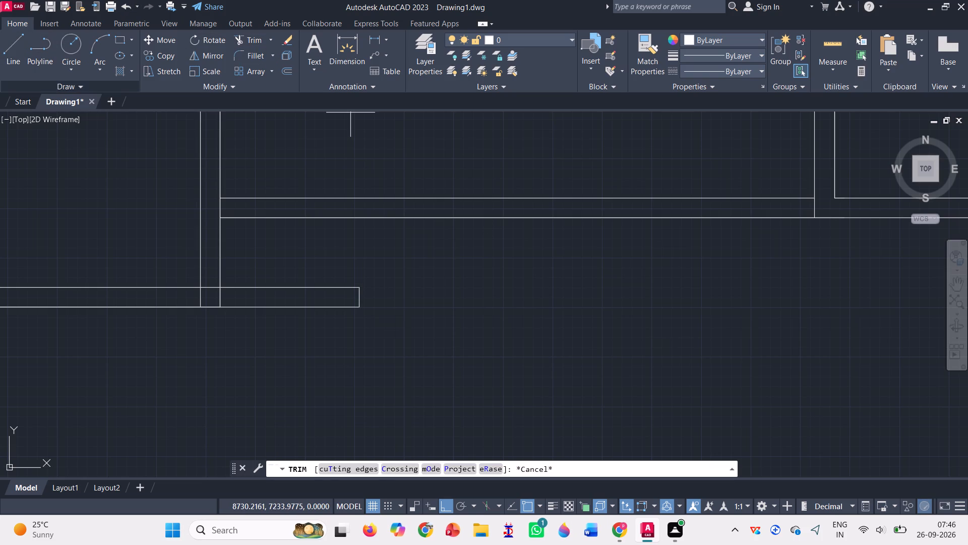
click(817, 221)
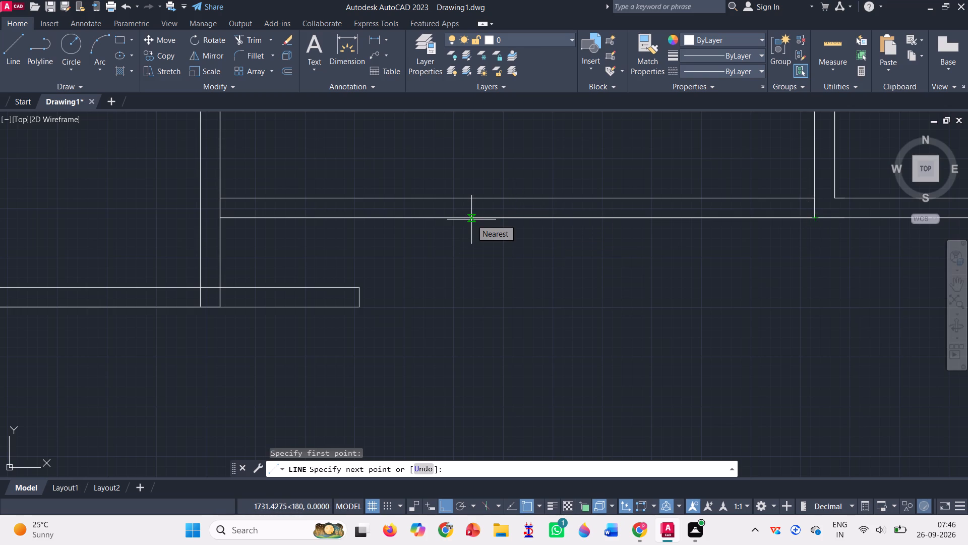
text(15)
key(BackSpace)
key(BackSpace)
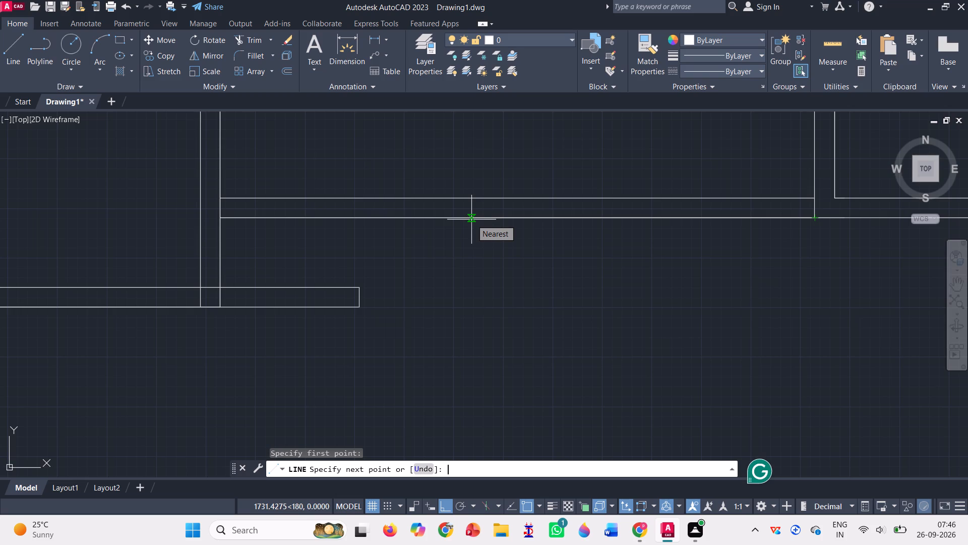
text(2000)
key(Return)
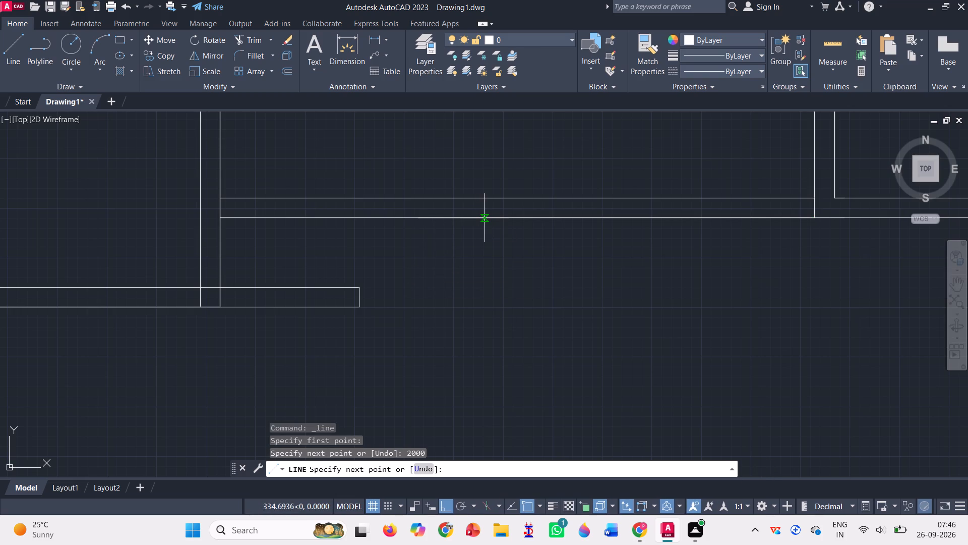
text(500)
key(Return)
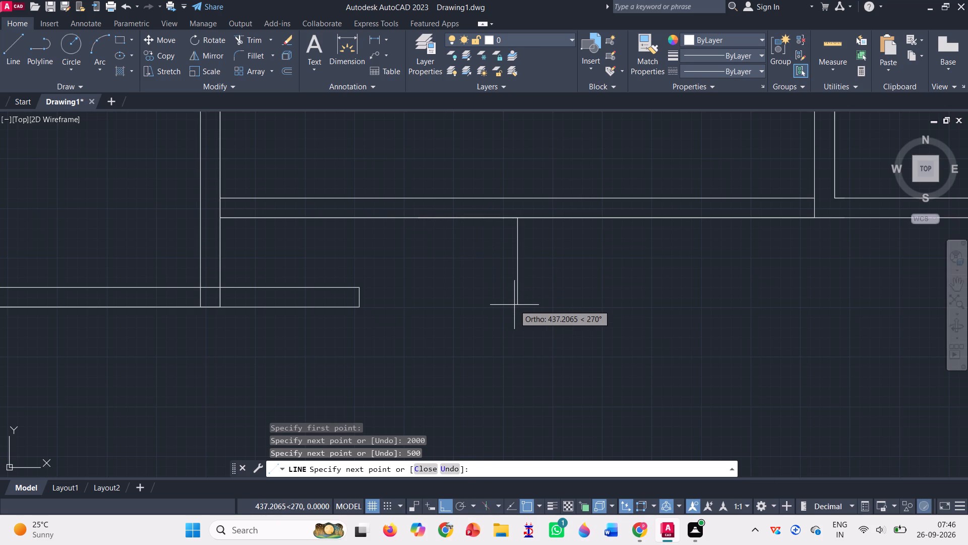
click(512, 345)
key(Return)
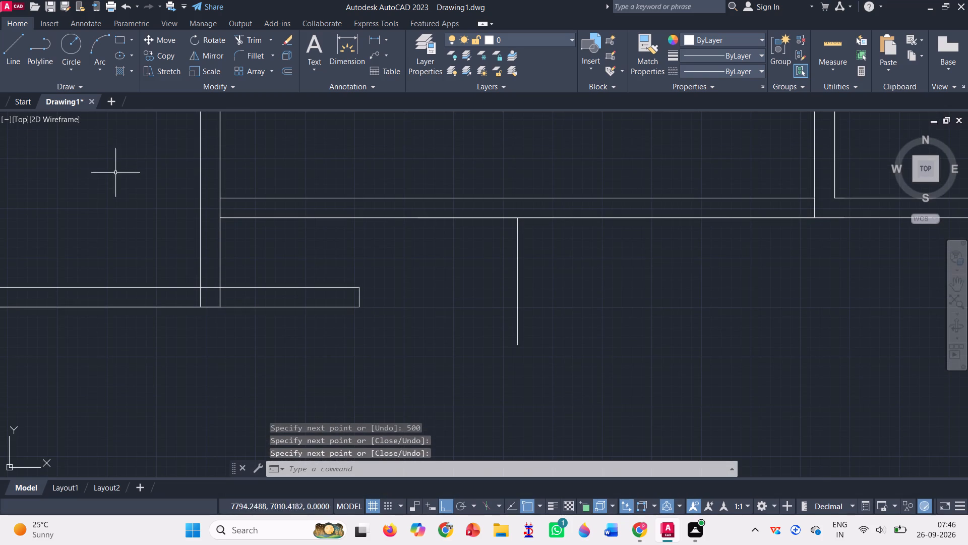
Draw a horizontal line from the stub wall's lower end corner rightward, ending below the narrow top-right room's left wall.
click(14, 57)
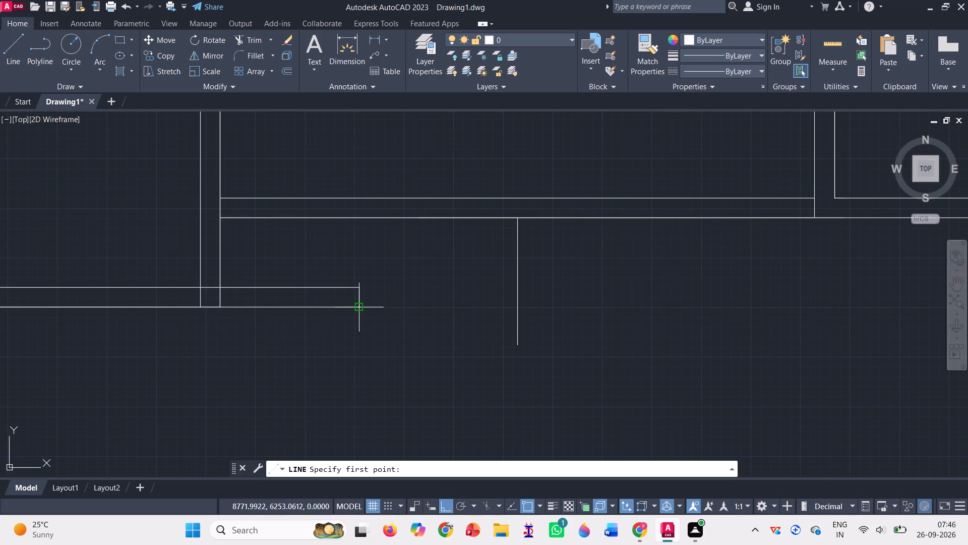
click(359, 308)
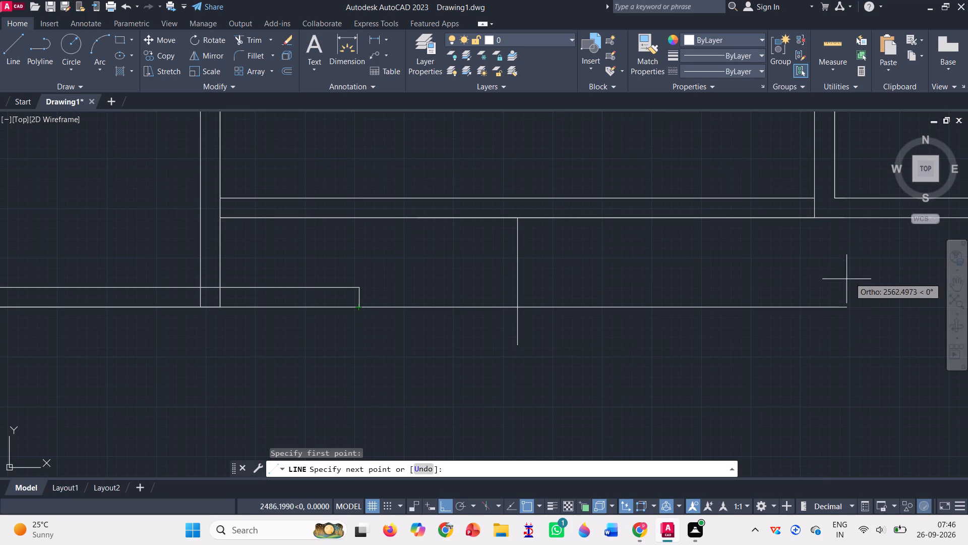
click(832, 305)
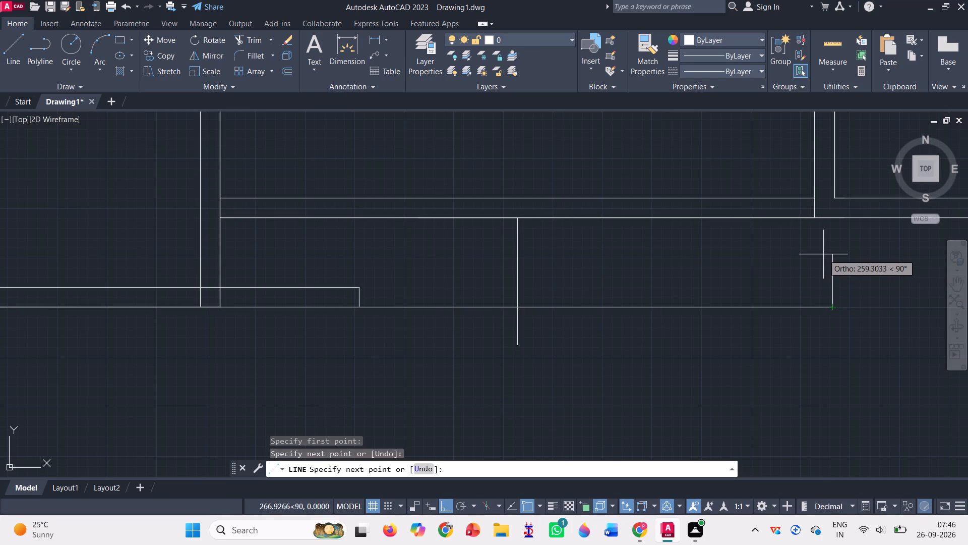
key(Return)
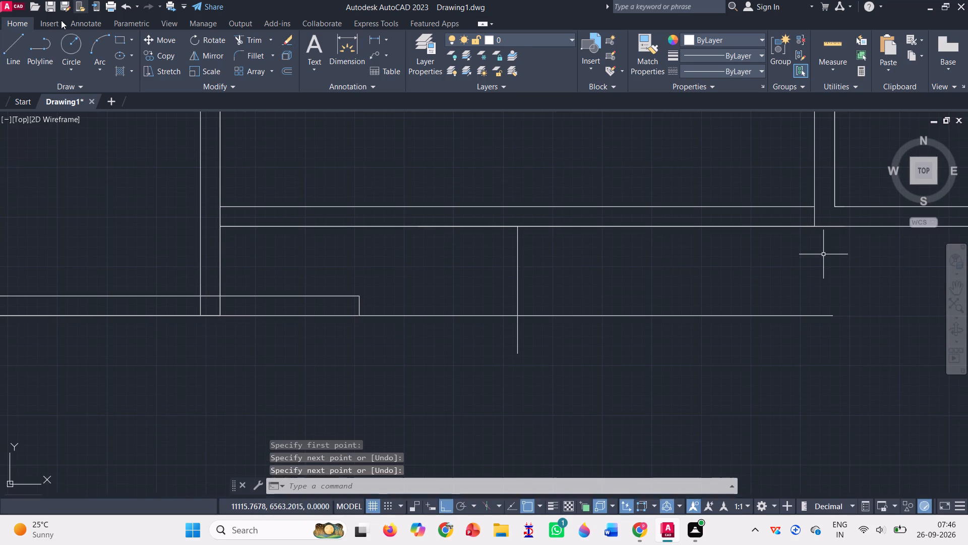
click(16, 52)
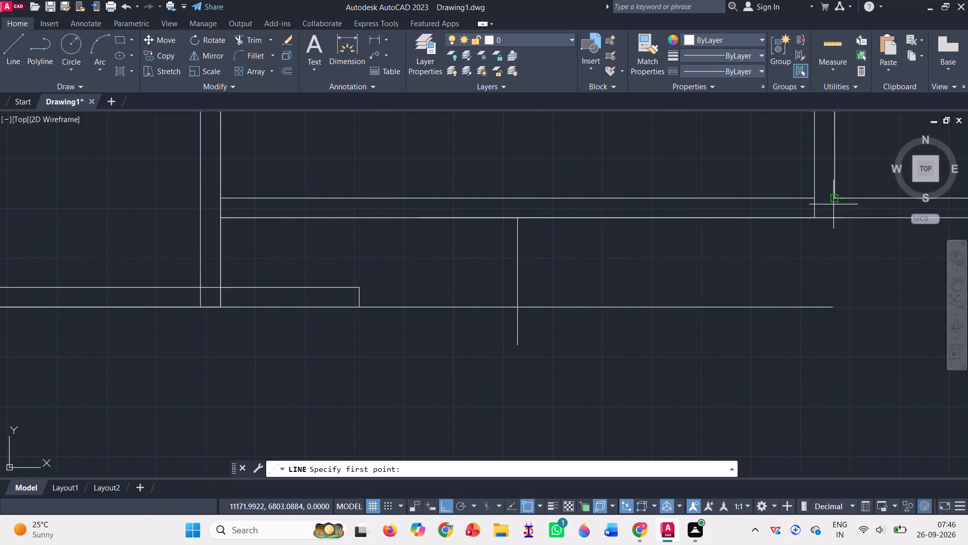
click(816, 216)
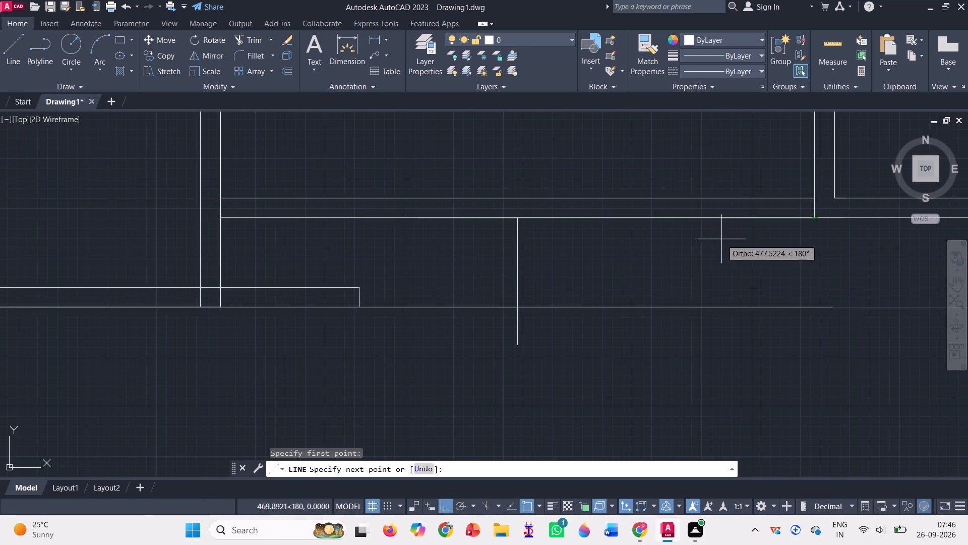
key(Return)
Draw a horizontal line about 2658 long rightward from the vertical guide's crossing with the horizontal line, ending near the right outer wall.
scroll(669, 270, down, 2)
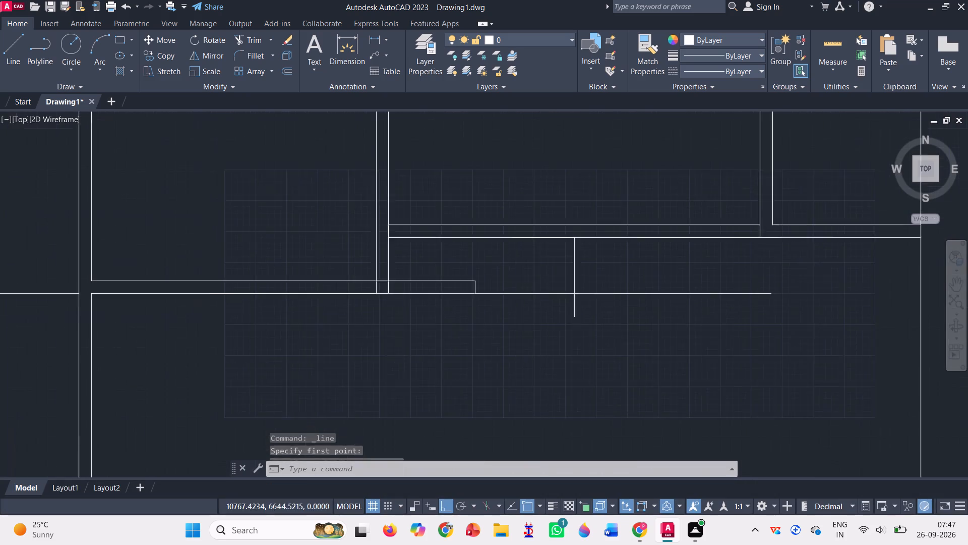
click(12, 54)
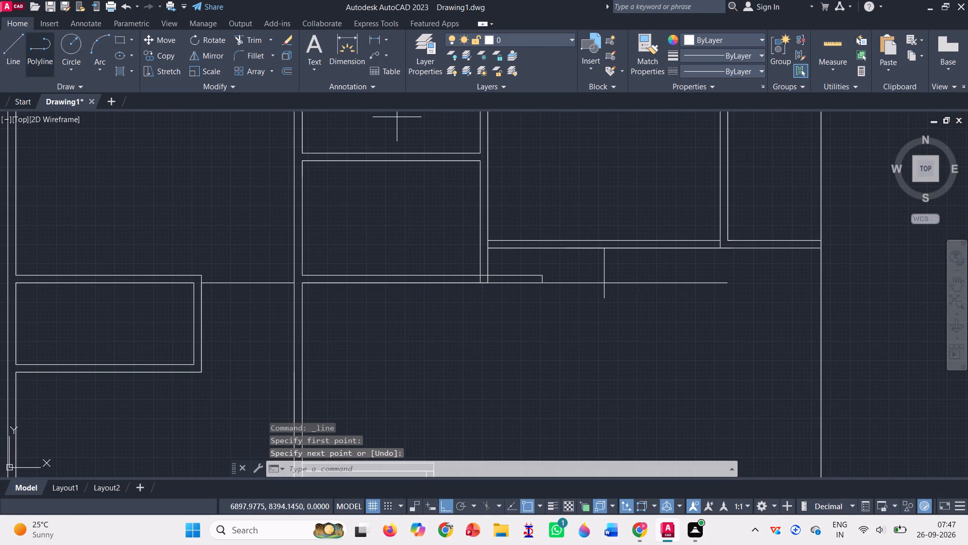
scroll(618, 292, up, 2)
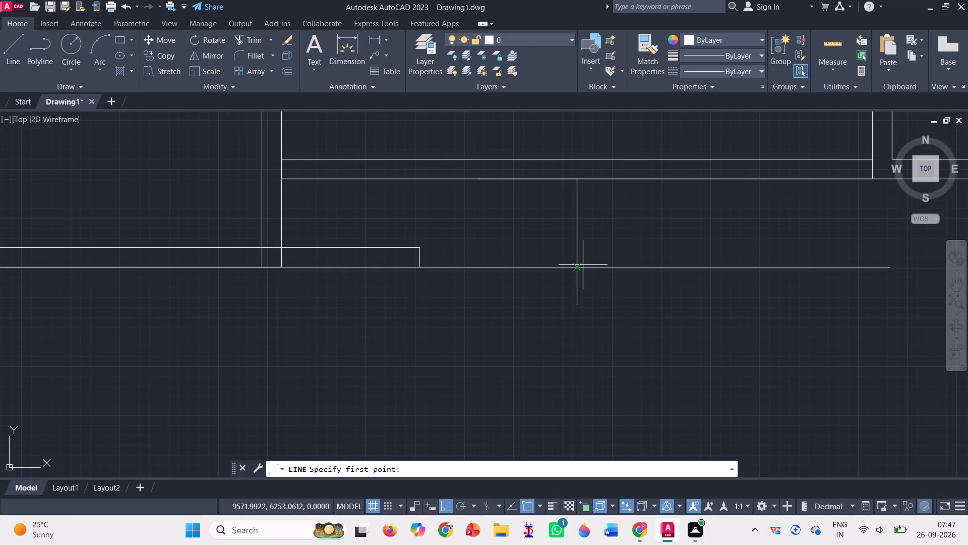
click(574, 270)
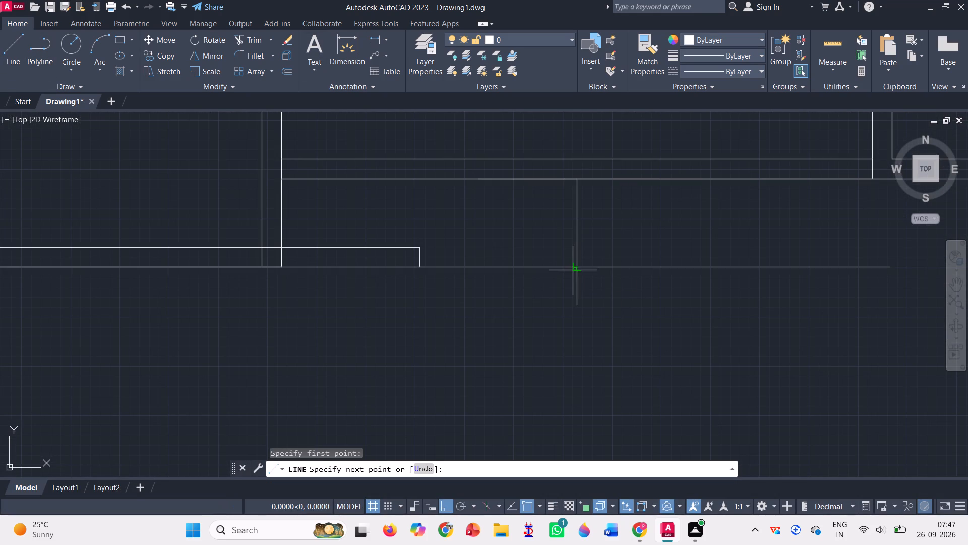
scroll(573, 270, down, 3)
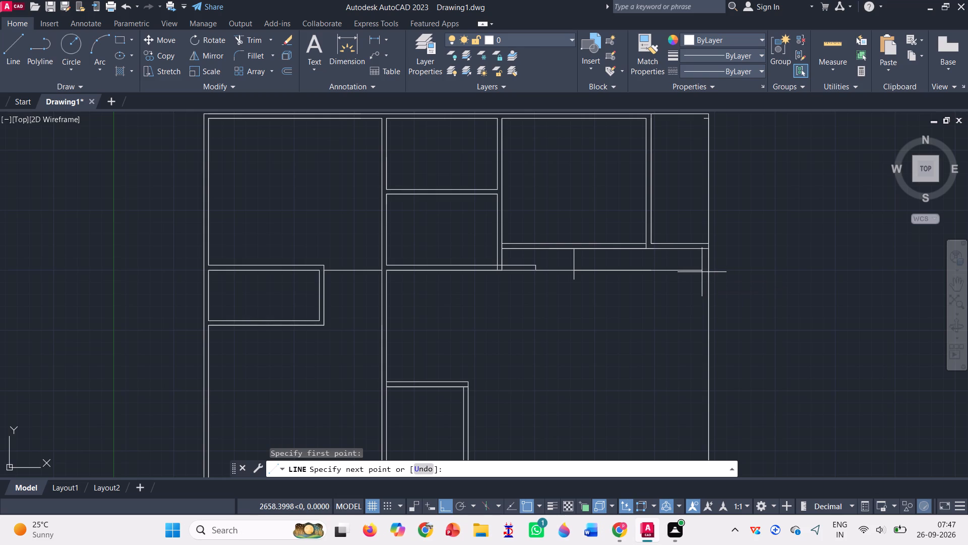
click(702, 272)
key(Return)
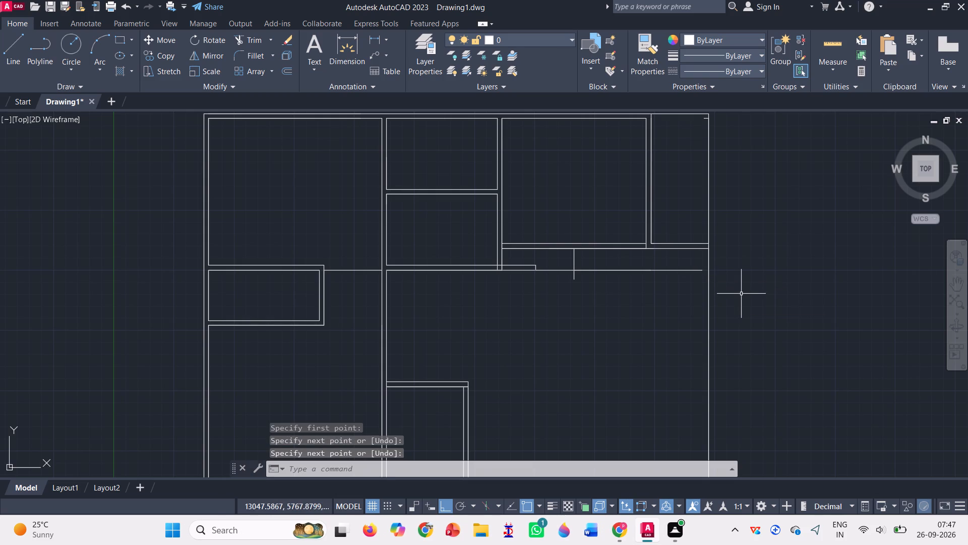
Delete the old horizontal line running from the wall stub's end past the vertical guide.
click(558, 269)
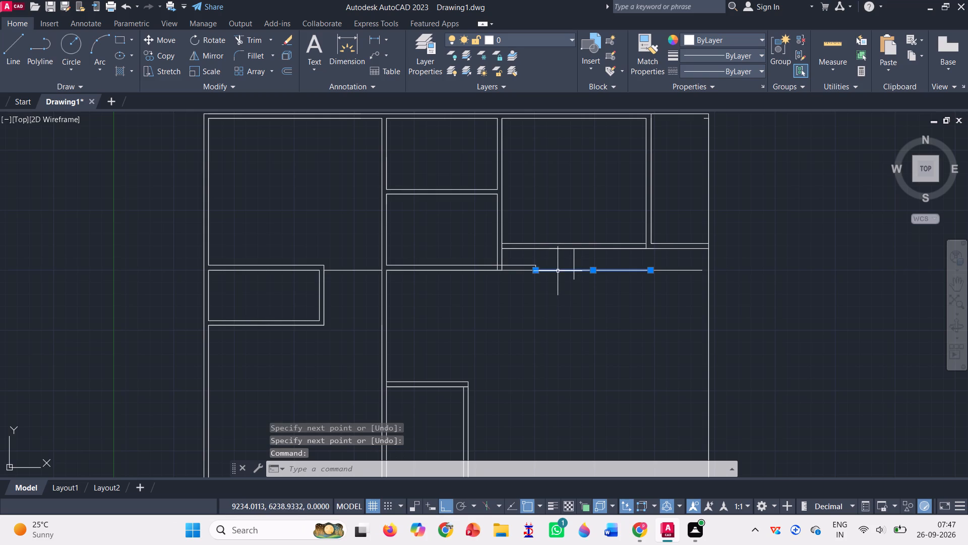
key(Delete)
key(Delete)
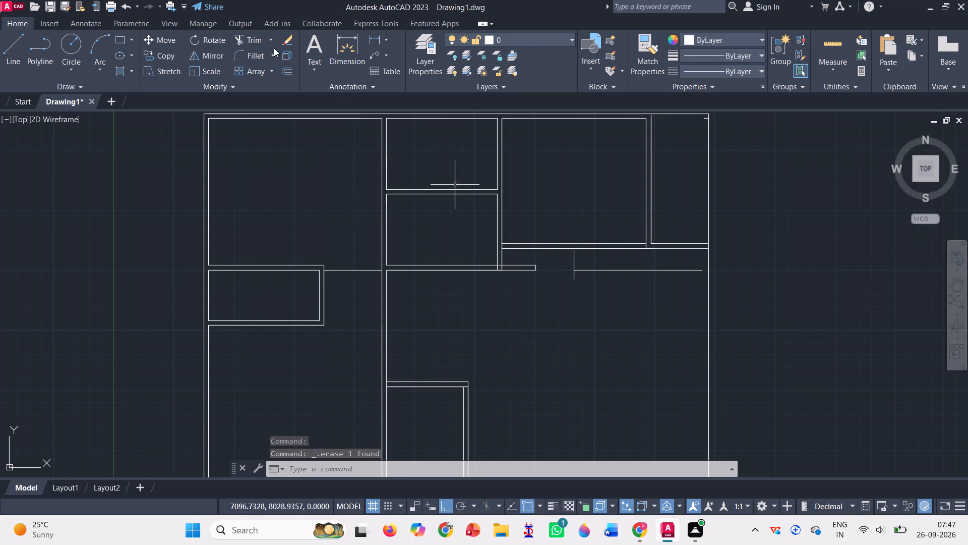
Trim the vertical guide's tail that extends below the new horizontal line.
click(245, 34)
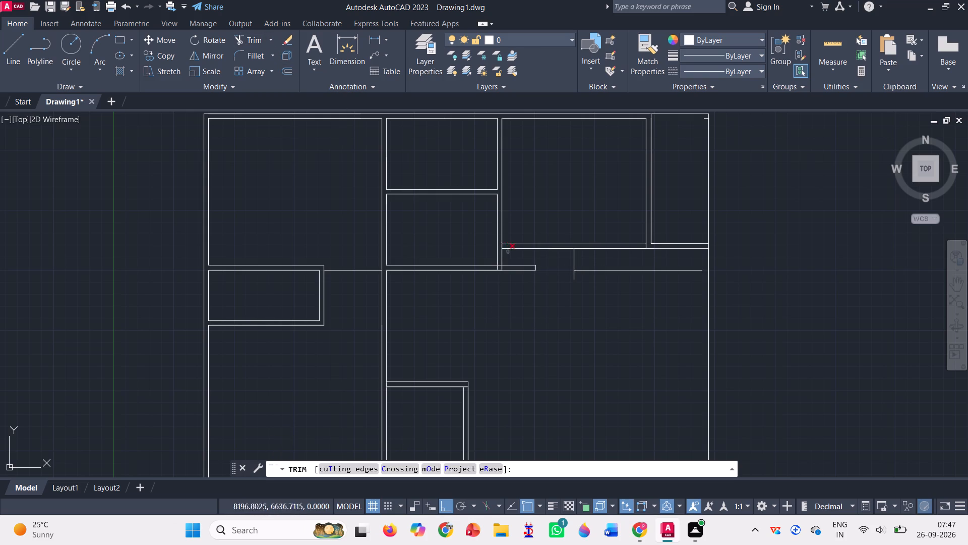
scroll(557, 269, up, 1)
drag(578, 276, 594, 289)
scroll(566, 302, down, 3)
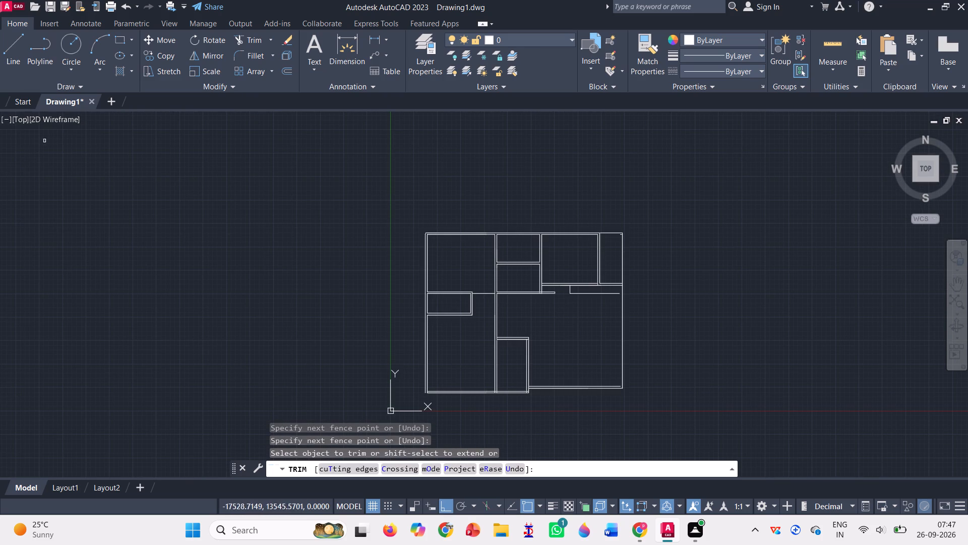
Draw the right outer wall's inner line 5500 up from the inner bottom-right corner to the narrow top-right room's inner bottom line.
click(5, 57)
scroll(627, 395, up, 2)
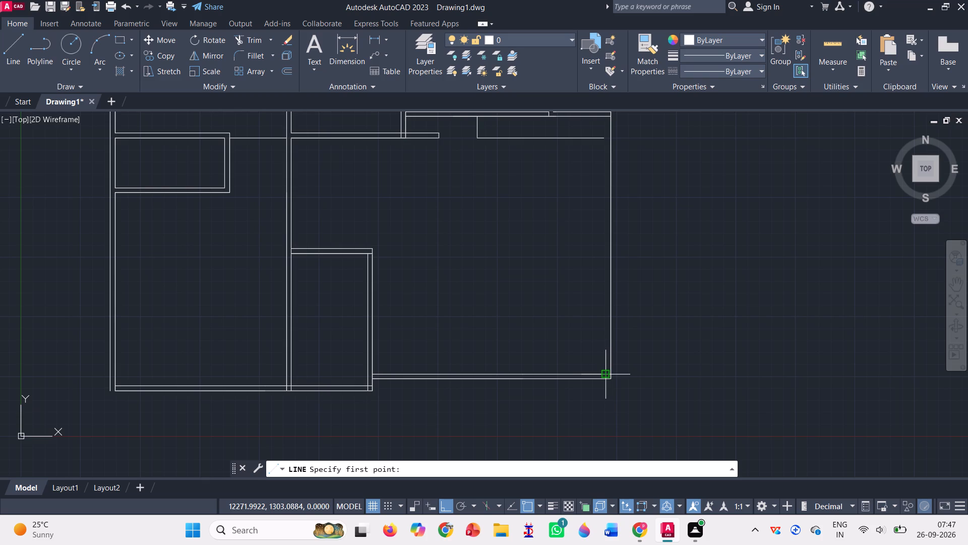
click(606, 372)
scroll(612, 367, down, 4)
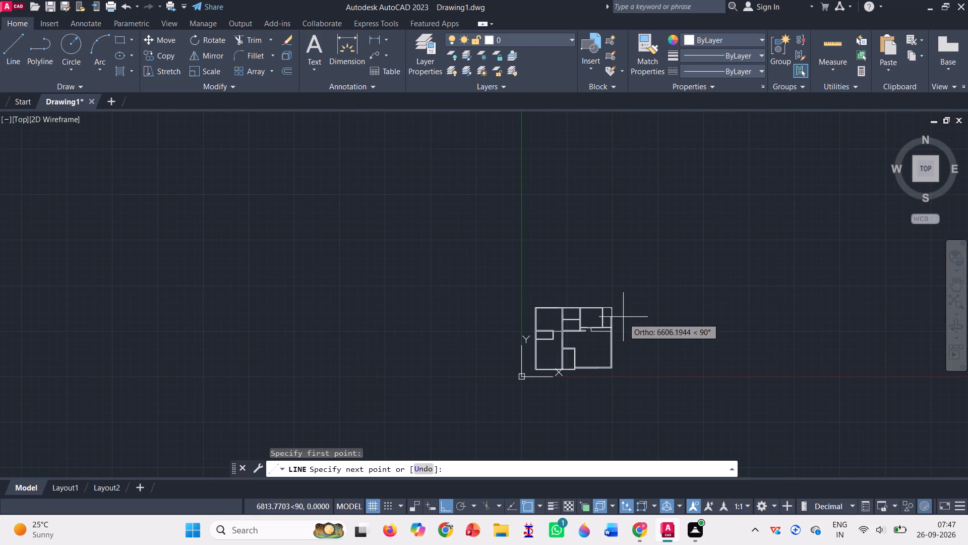
scroll(622, 310, up, 5)
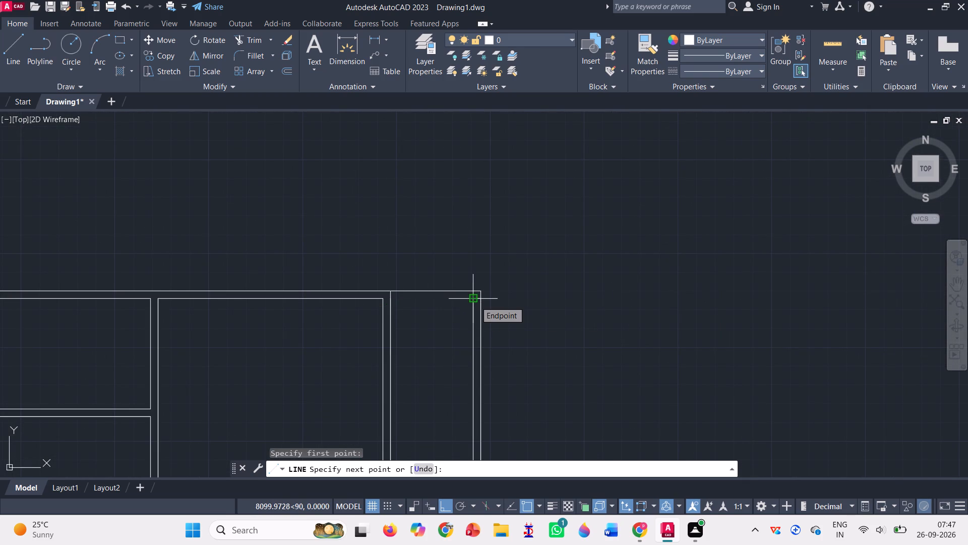
scroll(472, 314, down, 1)
scroll(502, 276, down, 2)
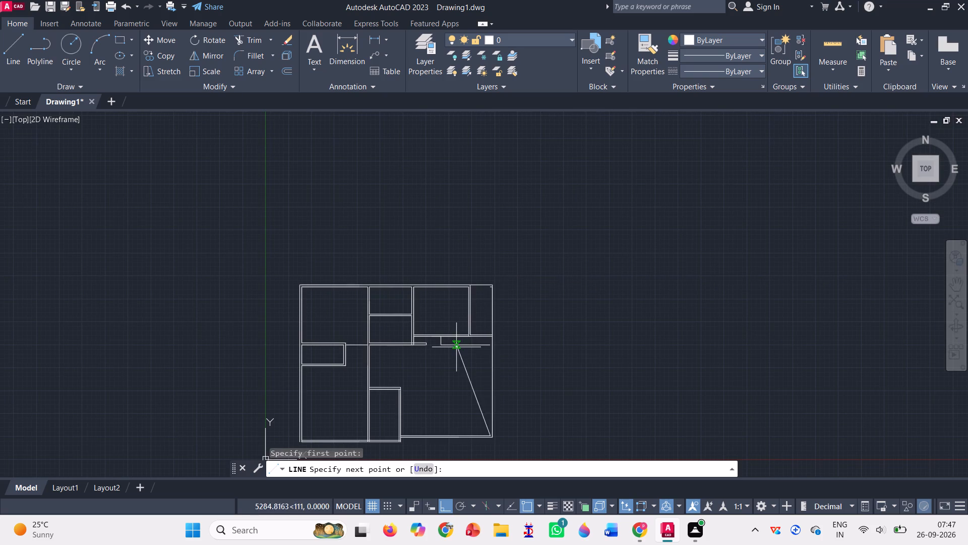
scroll(470, 348, up, 5)
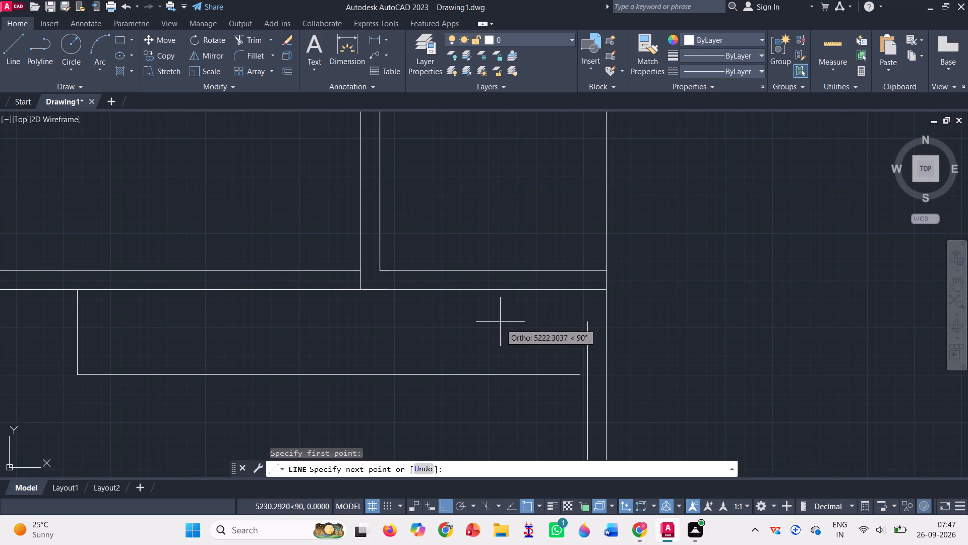
click(588, 272)
scroll(588, 272, down, 4)
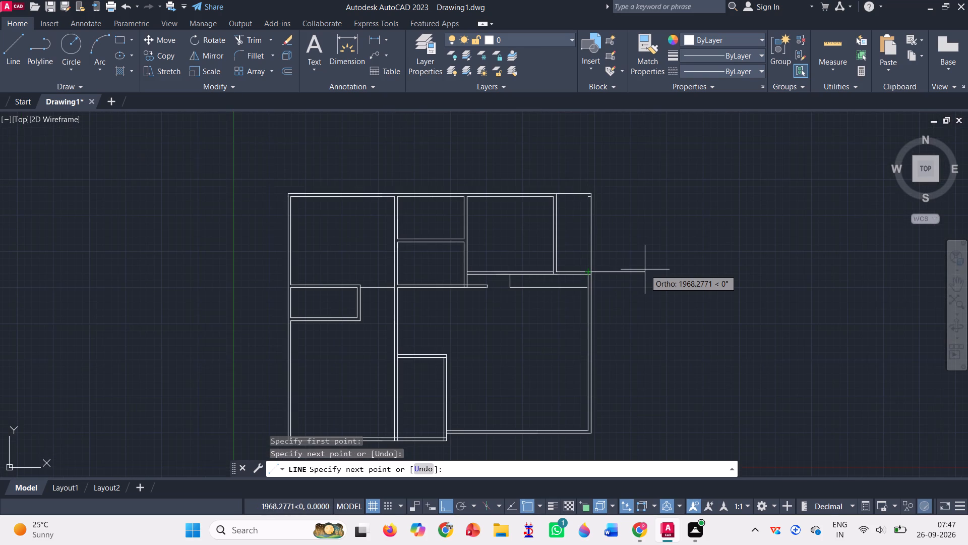
key(Return)
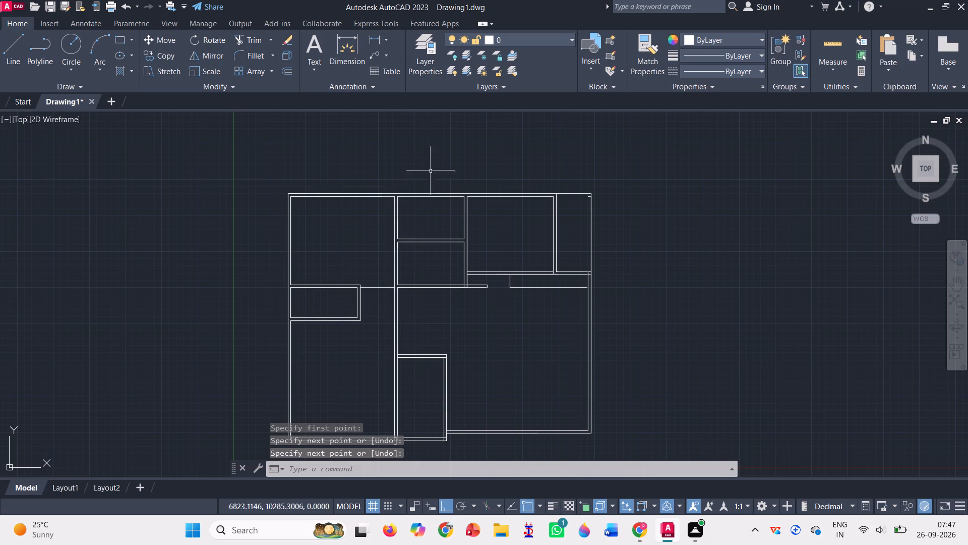
Draw a short vertical line from the free end of the top-right corner's small stub line up to the outer top wall line.
click(10, 46)
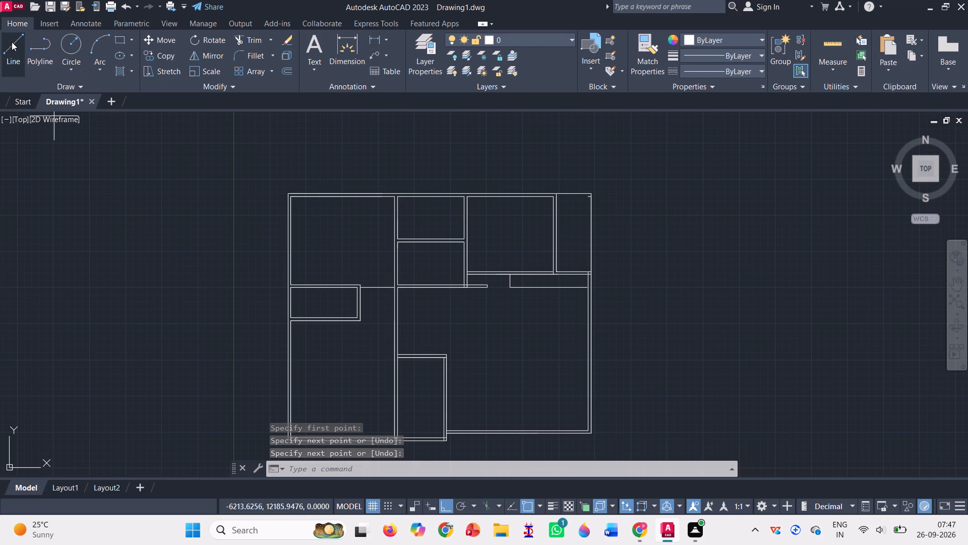
scroll(594, 197, up, 4)
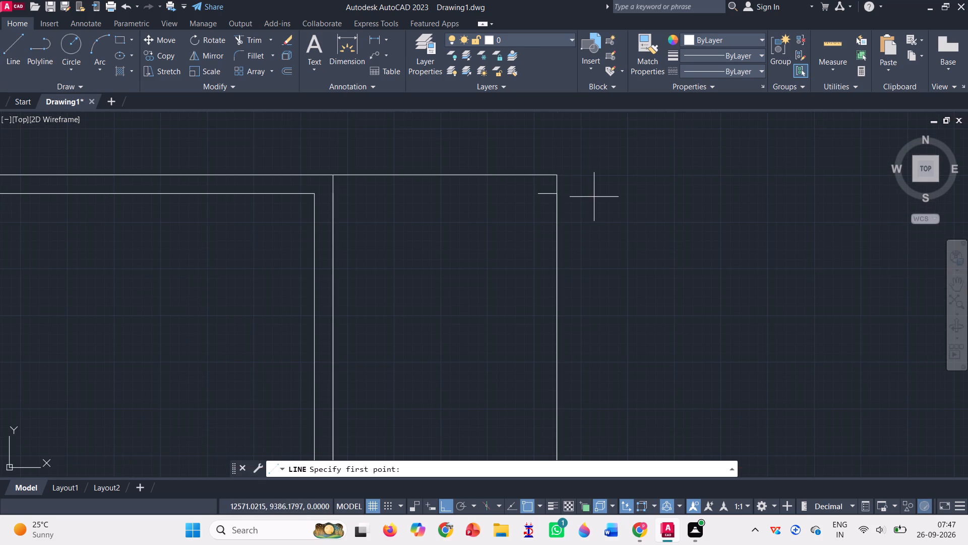
click(536, 193)
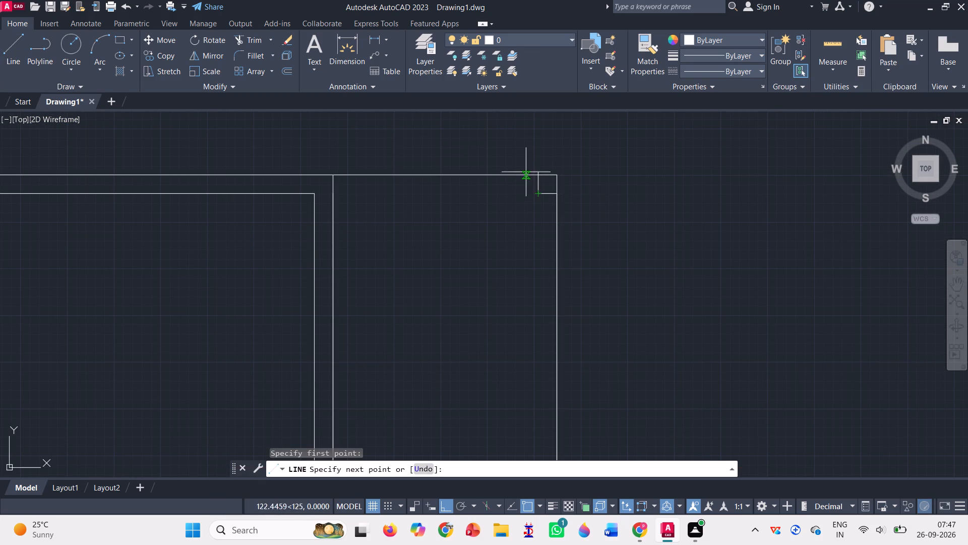
click(541, 173)
key(Return)
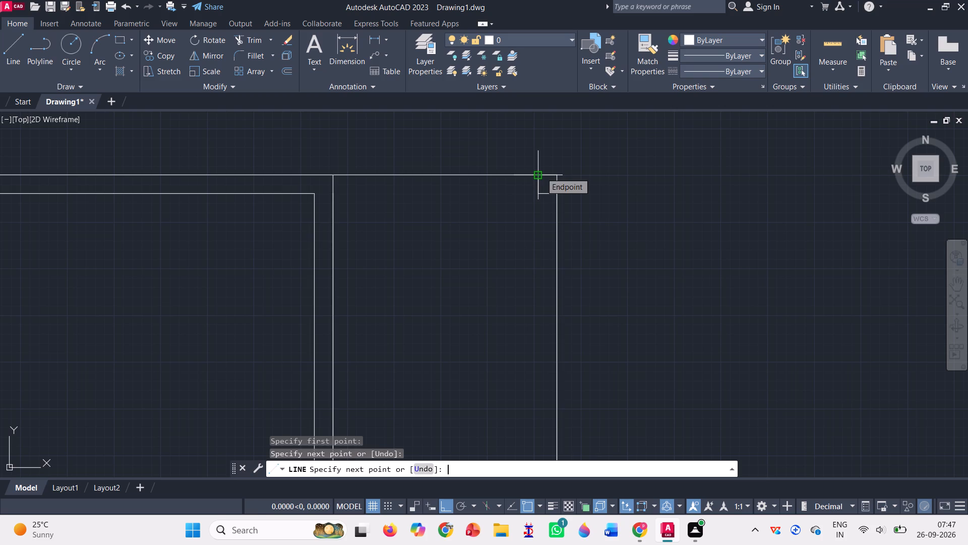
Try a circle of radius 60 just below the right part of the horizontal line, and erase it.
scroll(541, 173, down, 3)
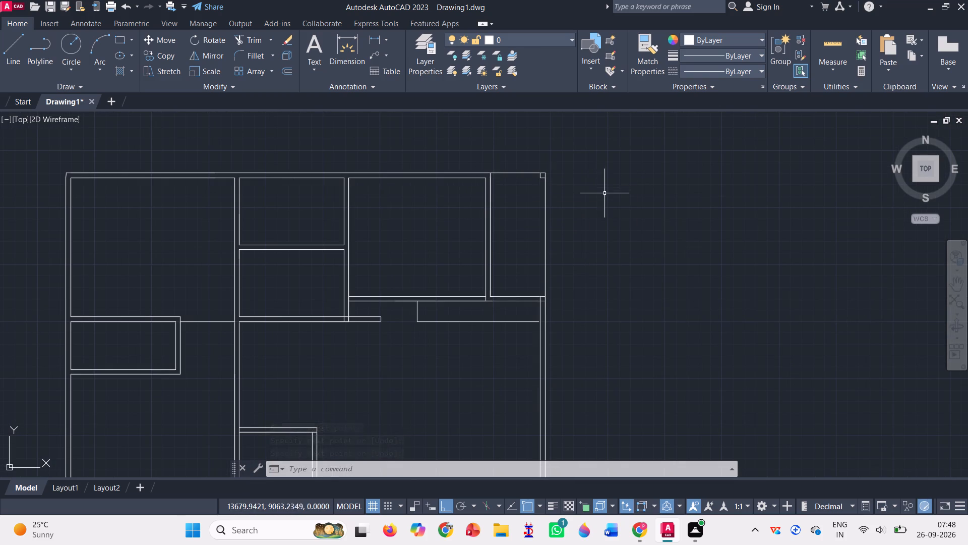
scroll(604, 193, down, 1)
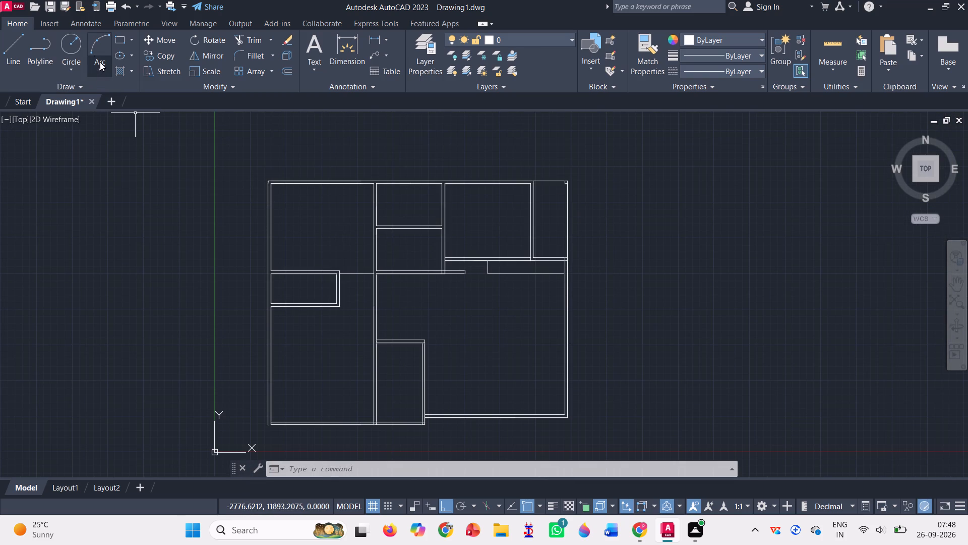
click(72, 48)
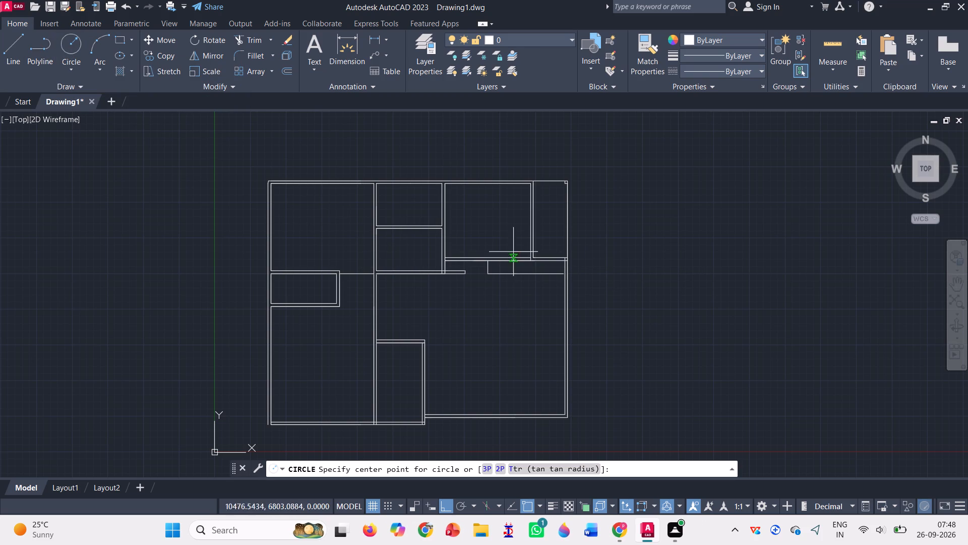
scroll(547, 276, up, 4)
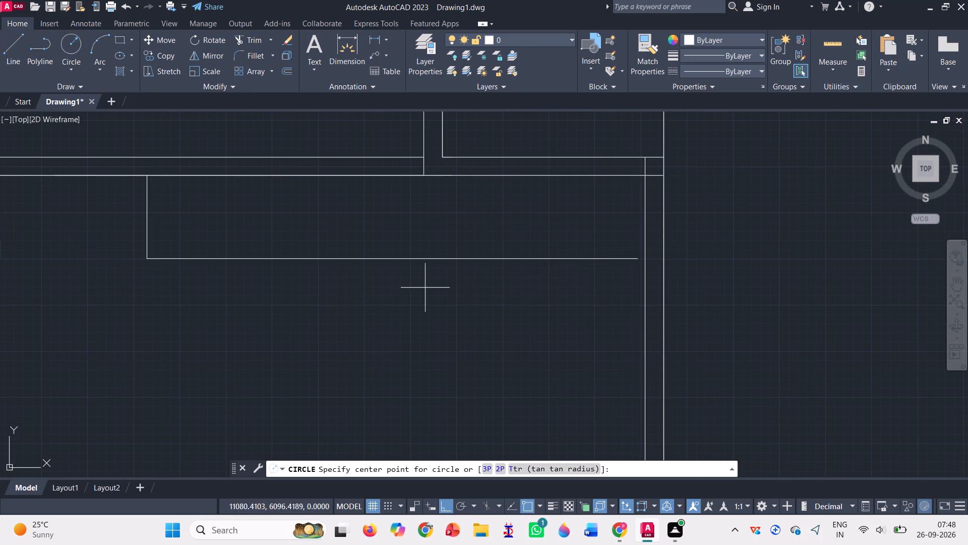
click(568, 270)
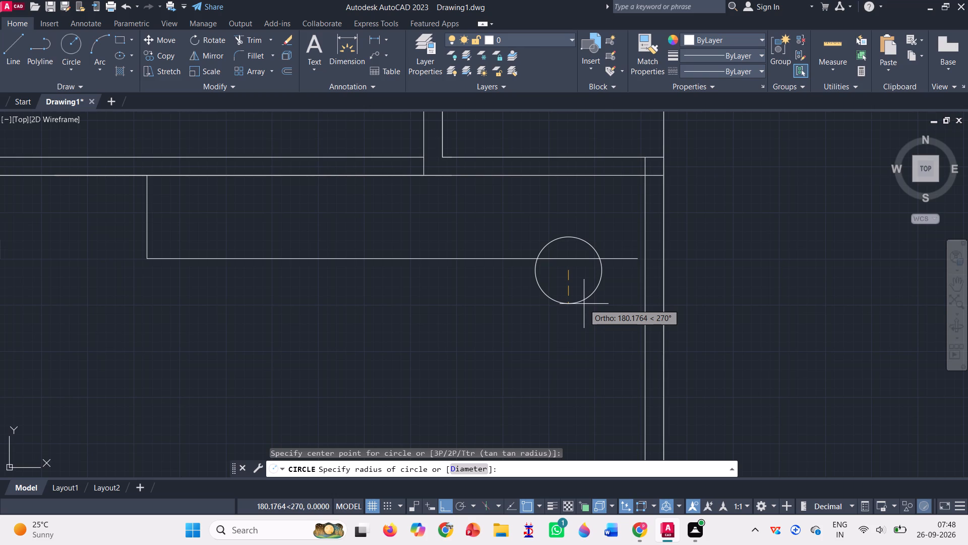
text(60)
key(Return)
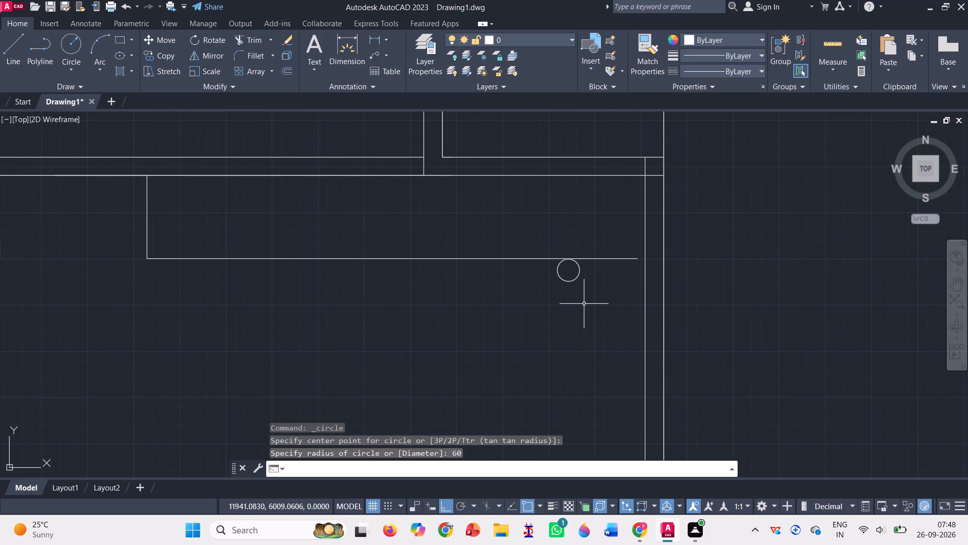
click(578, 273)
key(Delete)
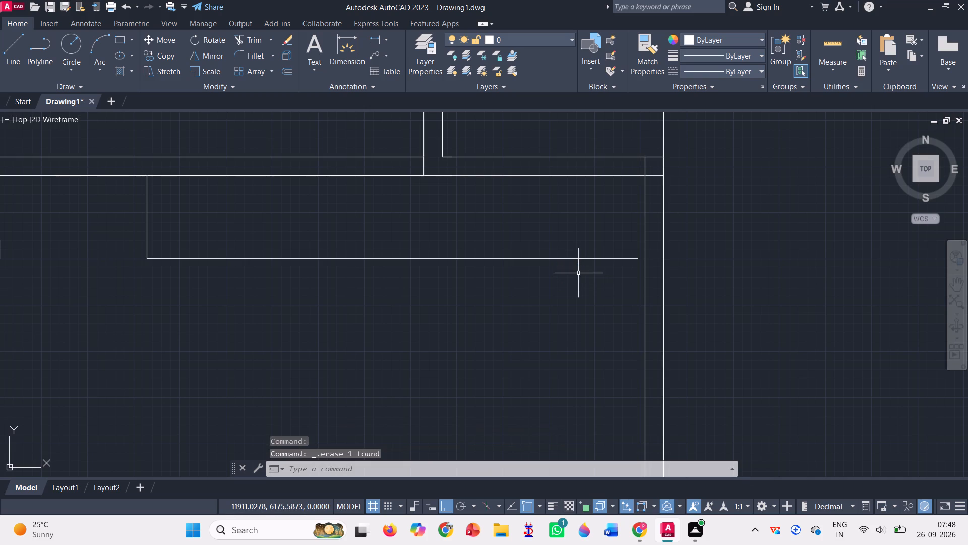
Close the gap between the horizontal line's right end and the right wall's inner line with a line about 42 long.
click(10, 61)
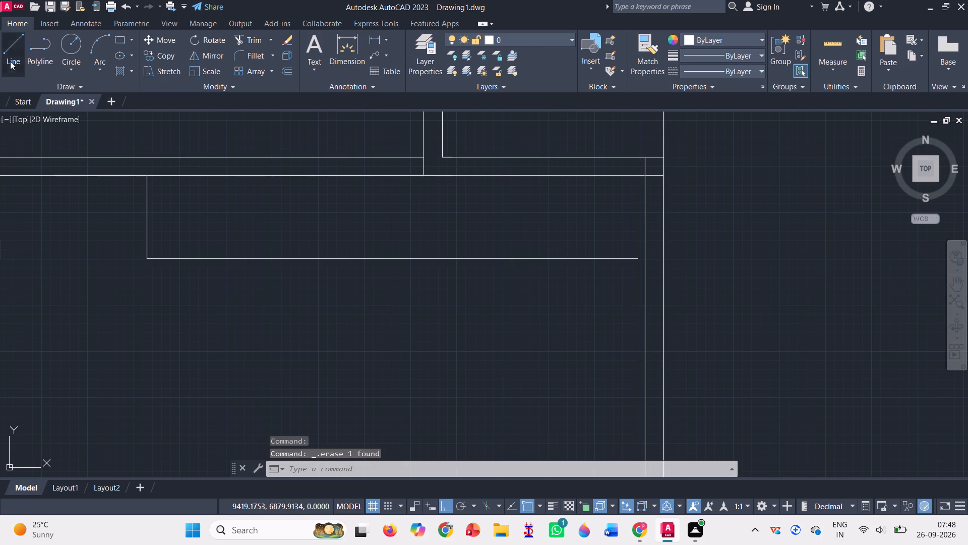
scroll(647, 266, up, 3)
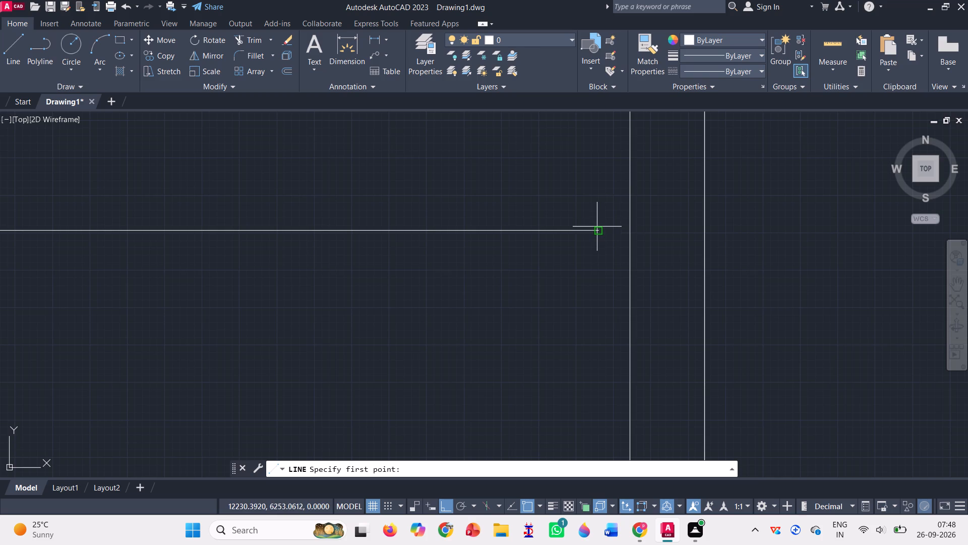
click(599, 233)
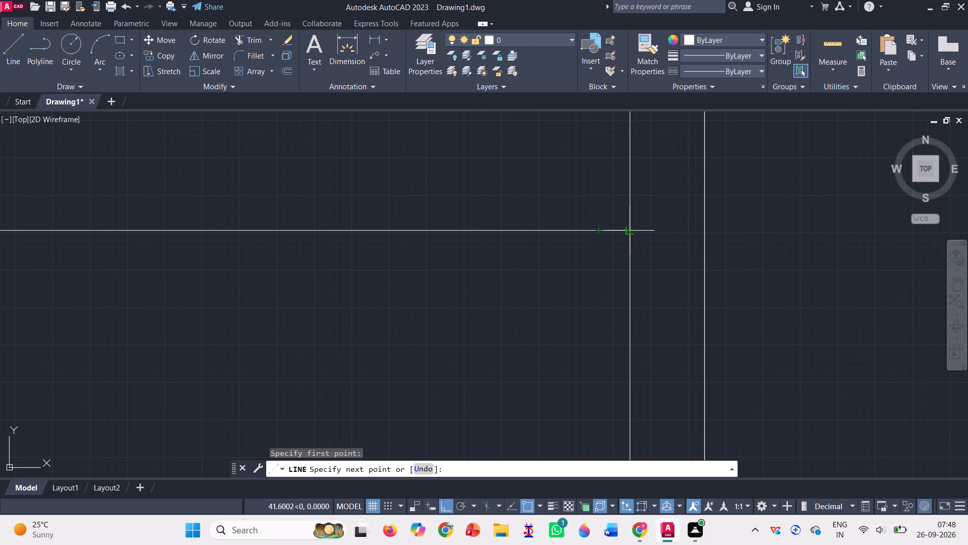
click(631, 229)
key(Return)
Draw a circle of radius 150 just below the left end of the counter outline under the upper-right rooms.
scroll(636, 236, down, 2)
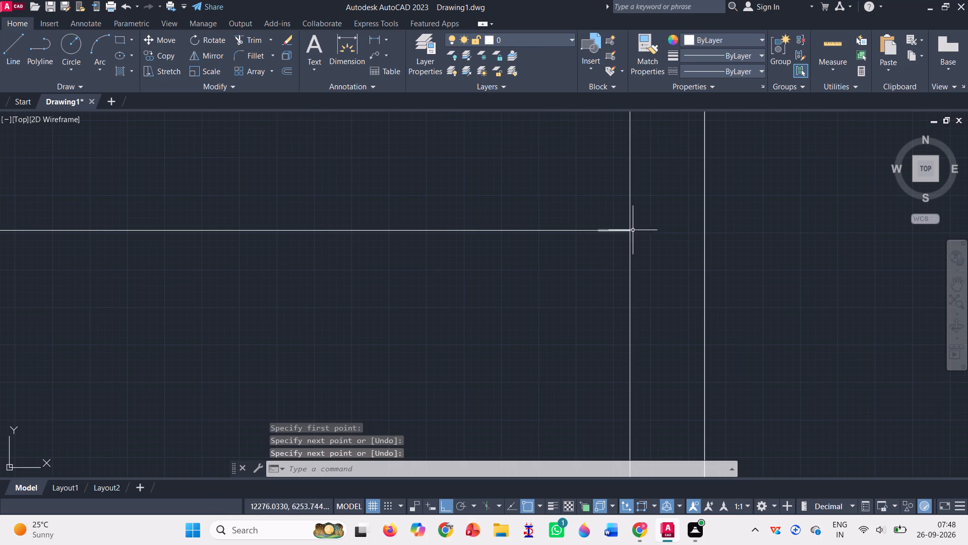
scroll(640, 238, down, 4)
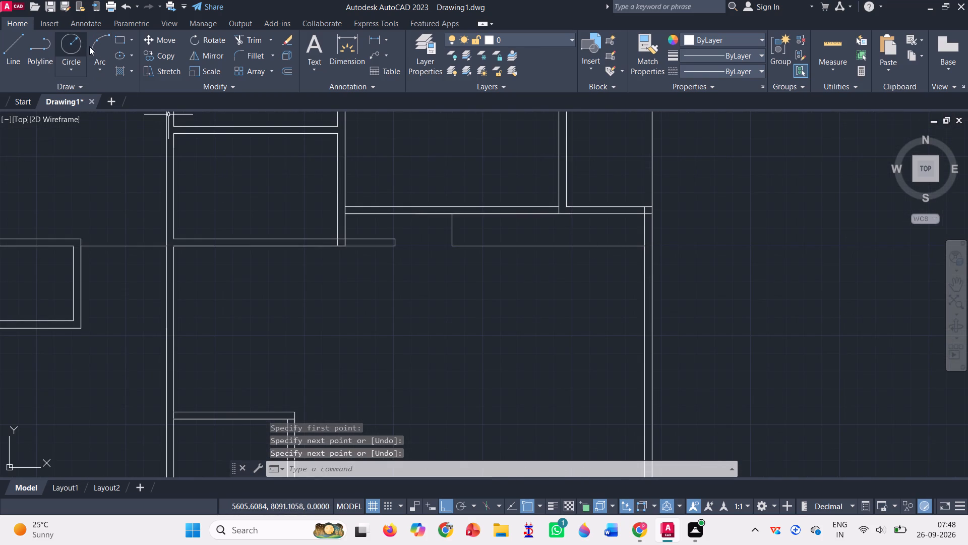
click(80, 43)
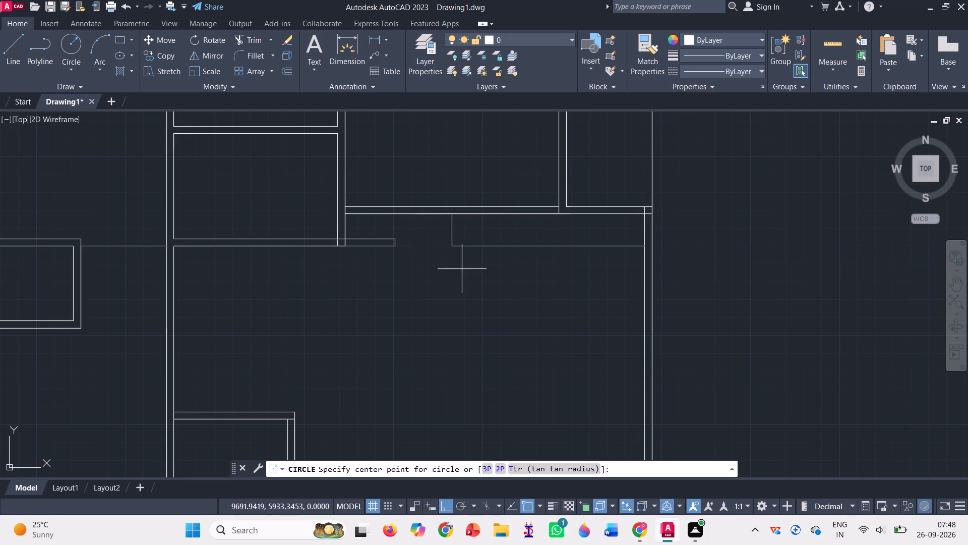
click(461, 269)
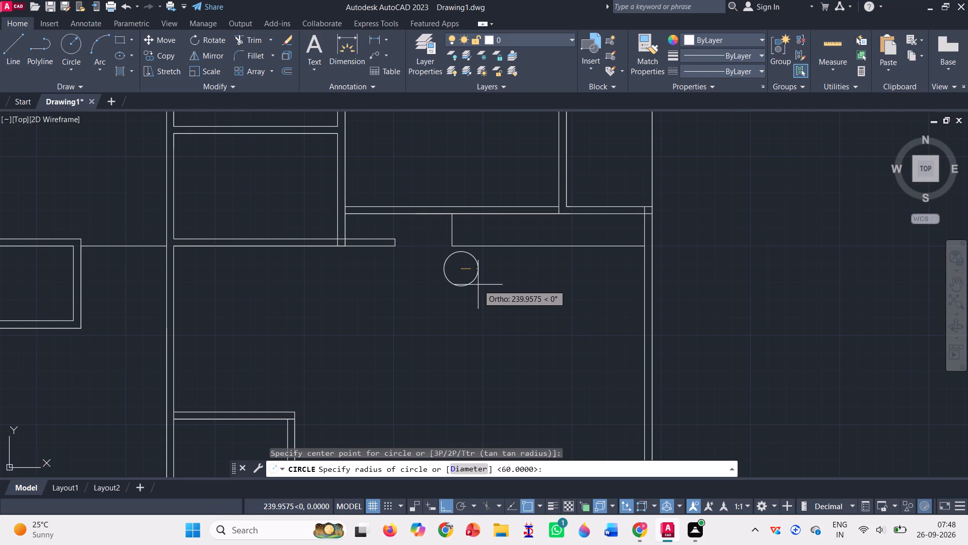
text(16)
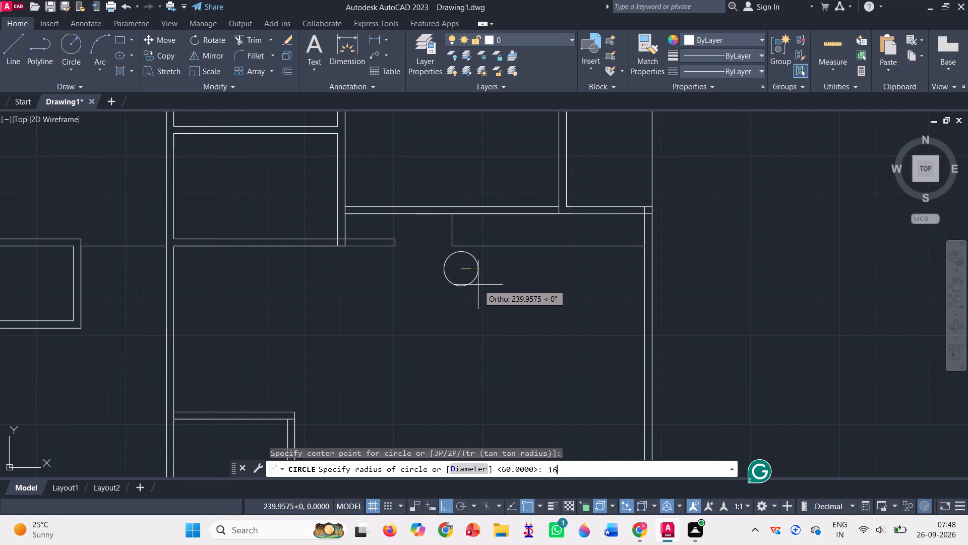
key(BackSpace)
text(50)
key(Return)
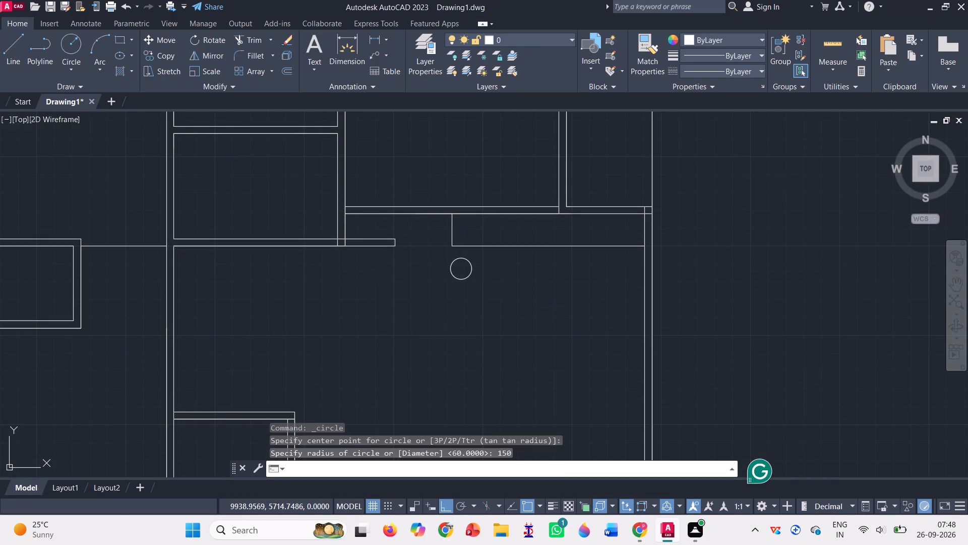
Copy the circle three times to the right in a horizontal row below the counter, spaced about 700 apart.
click(172, 56)
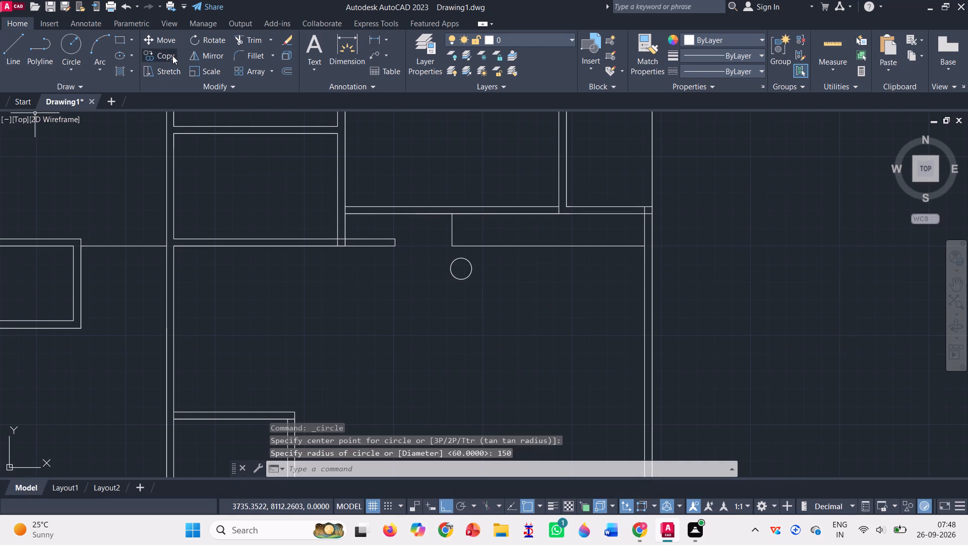
click(455, 276)
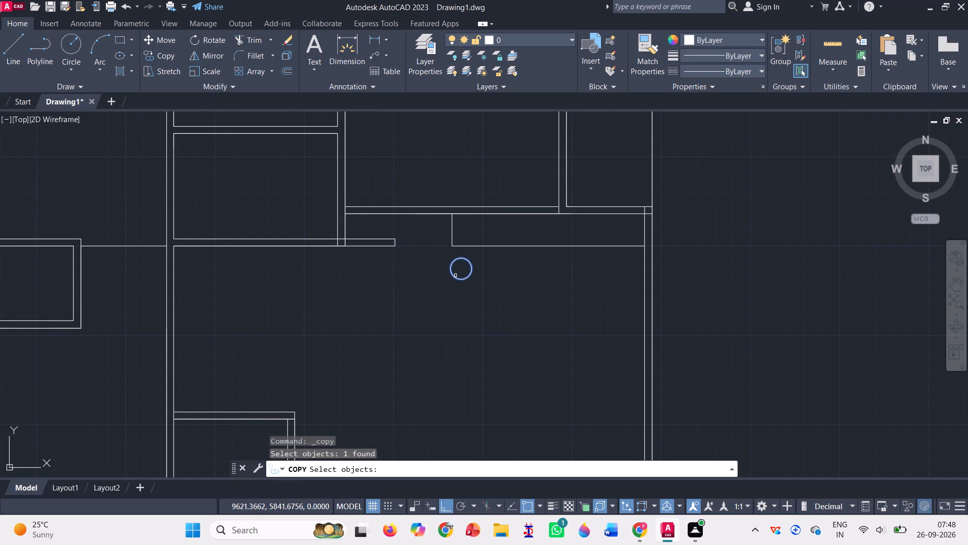
key(Return)
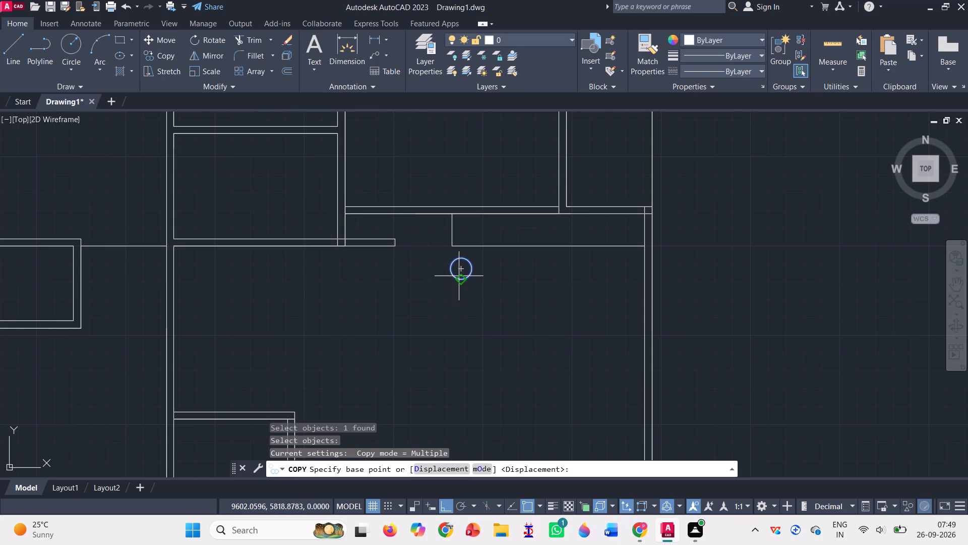
click(462, 274)
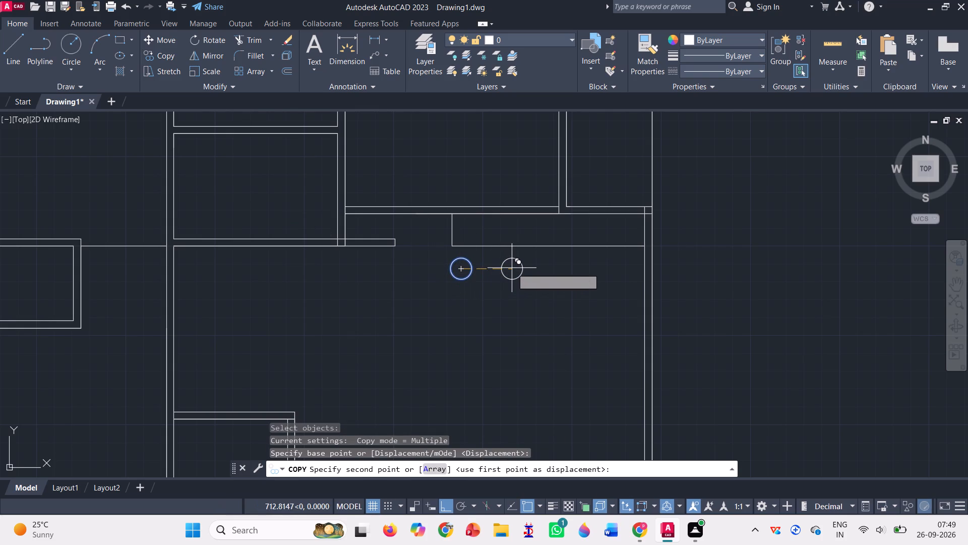
click(513, 266)
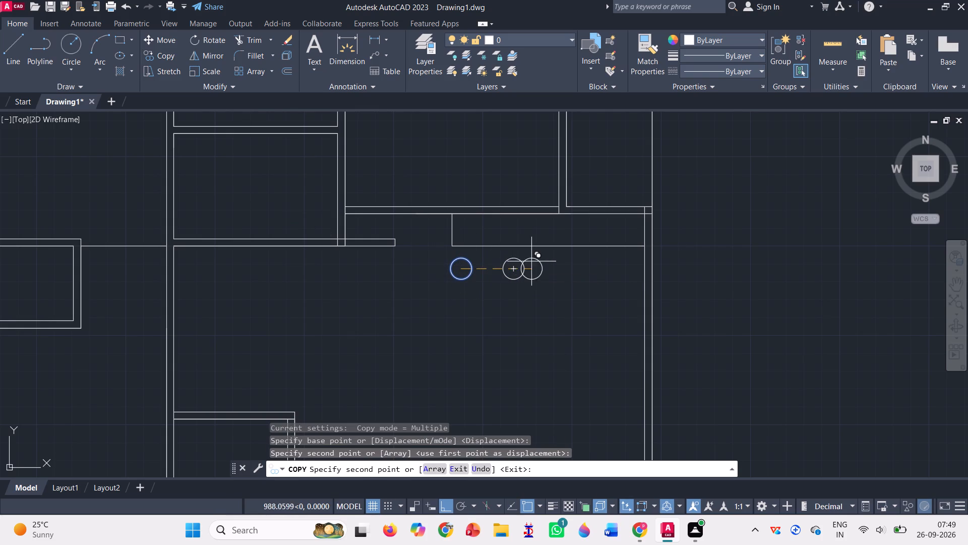
click(564, 261)
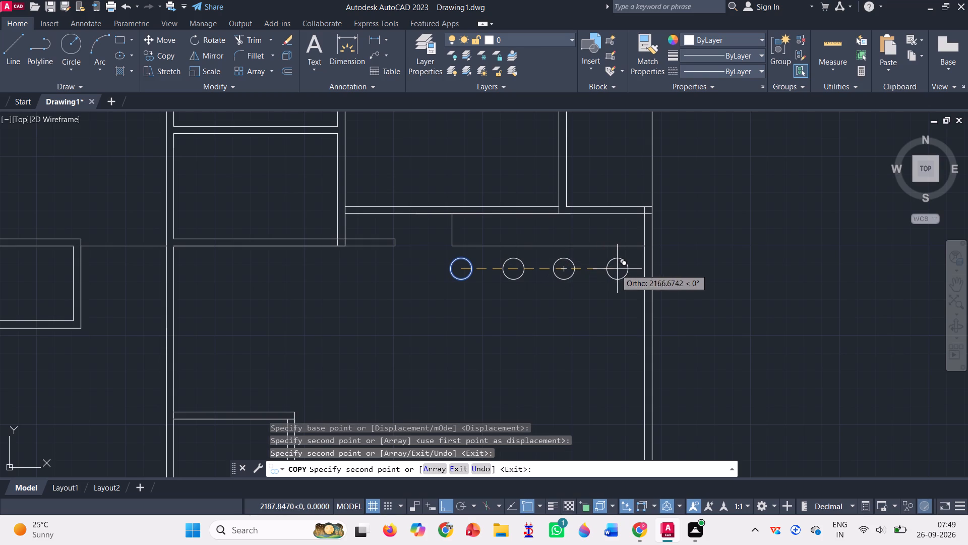
click(615, 269)
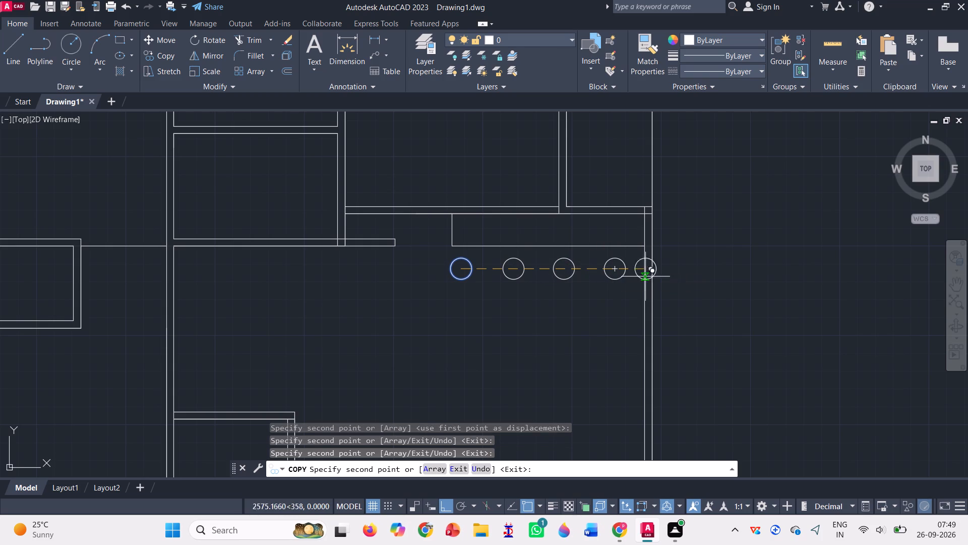
key(Return)
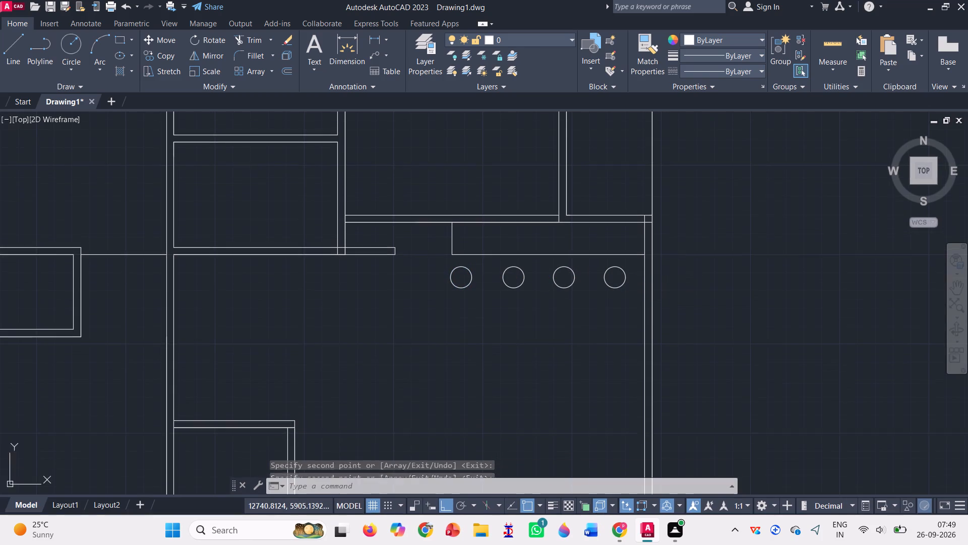
Move all four circles below the counter 150 to the right.
click(167, 42)
click(452, 265)
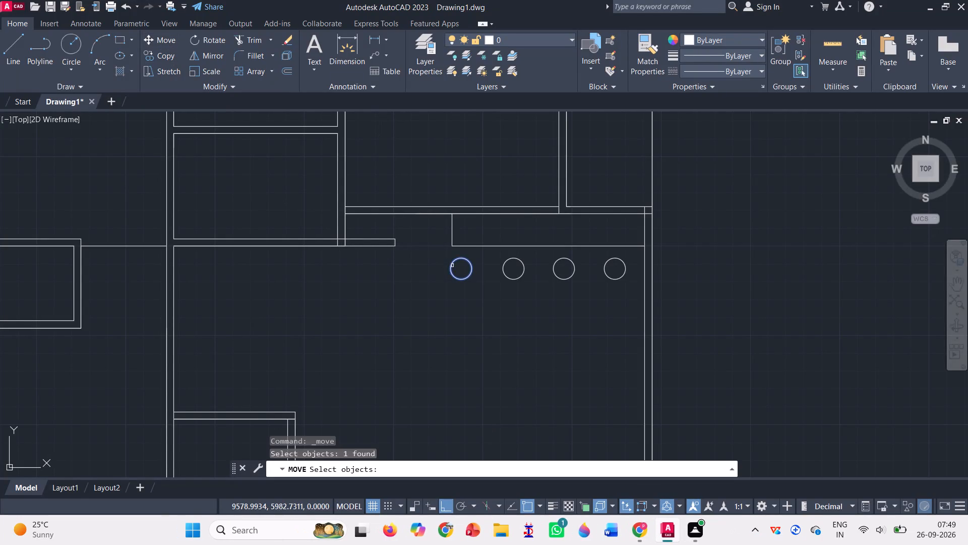
click(525, 269)
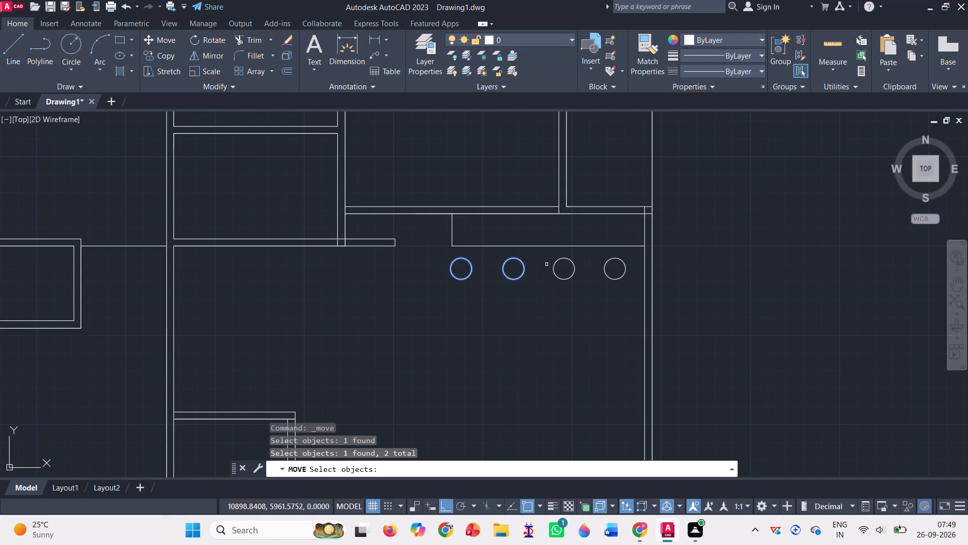
click(555, 265)
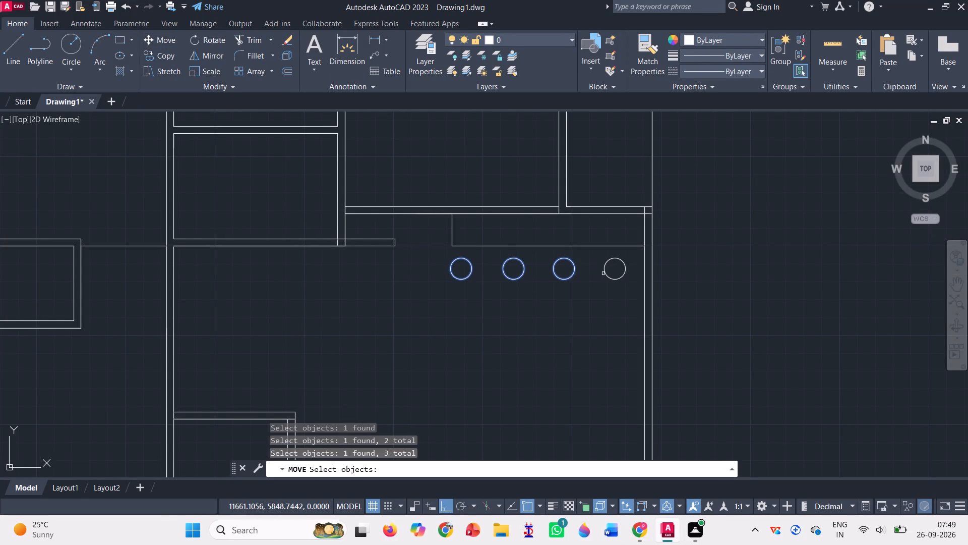
click(603, 274)
key(Return)
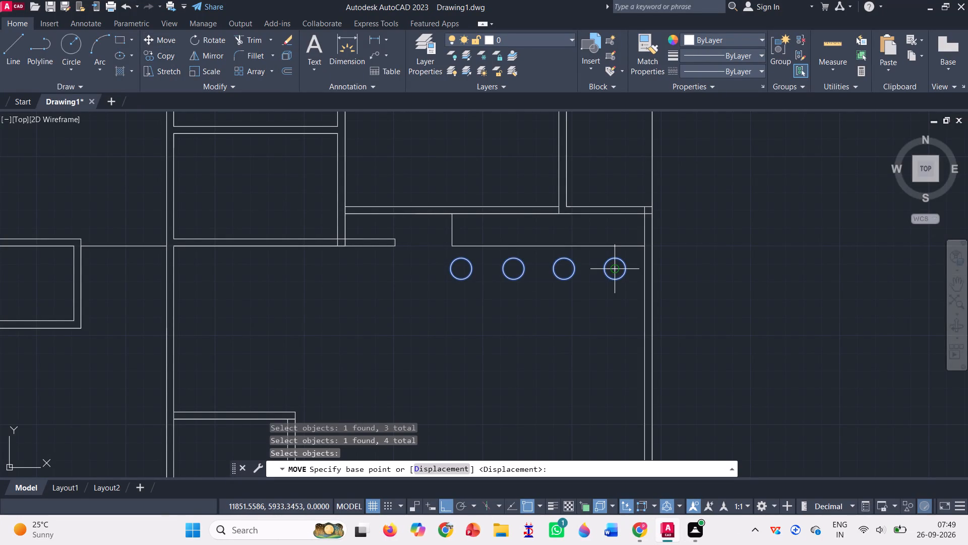
click(613, 271)
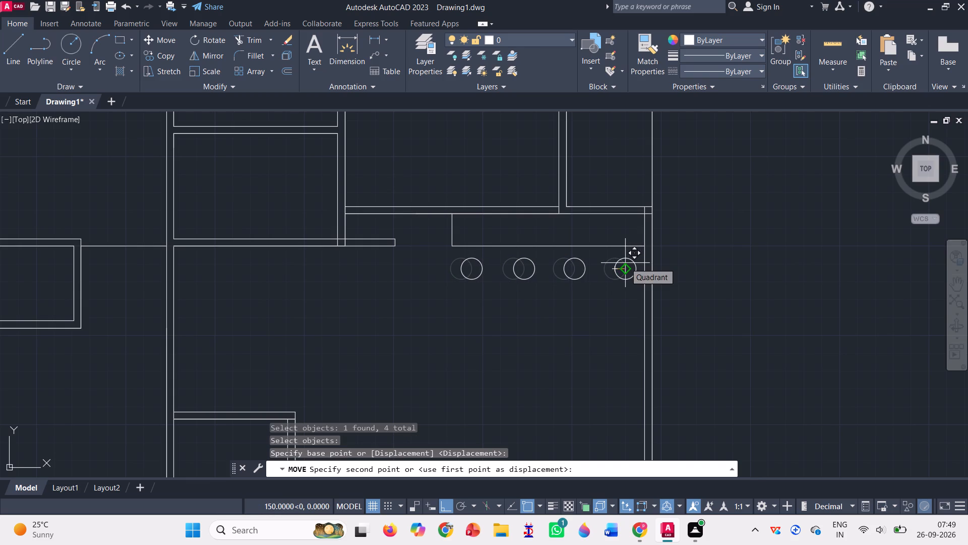
click(624, 263)
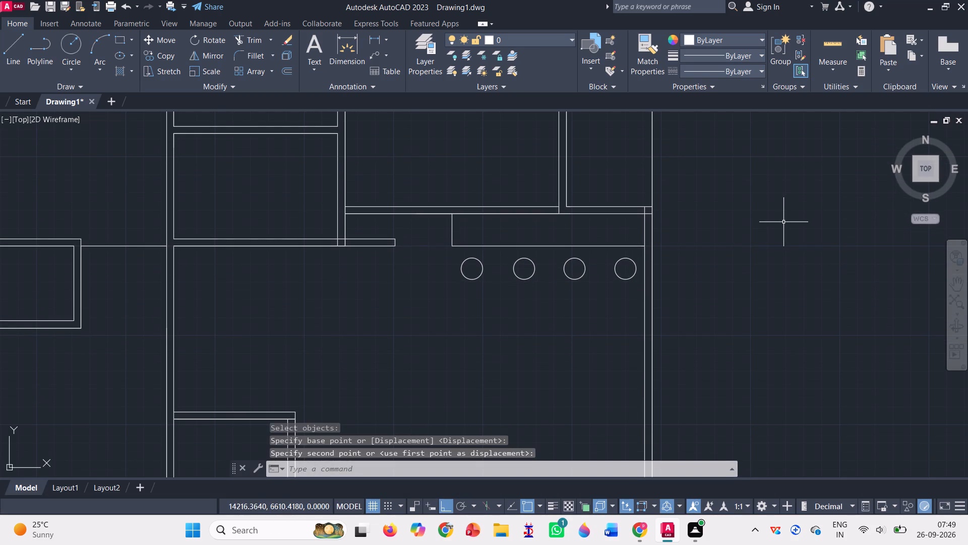
Trim the double wall line below the large upper-right room, clearing both lines between its left wall and the counter's left end.
scroll(790, 215, down, 3)
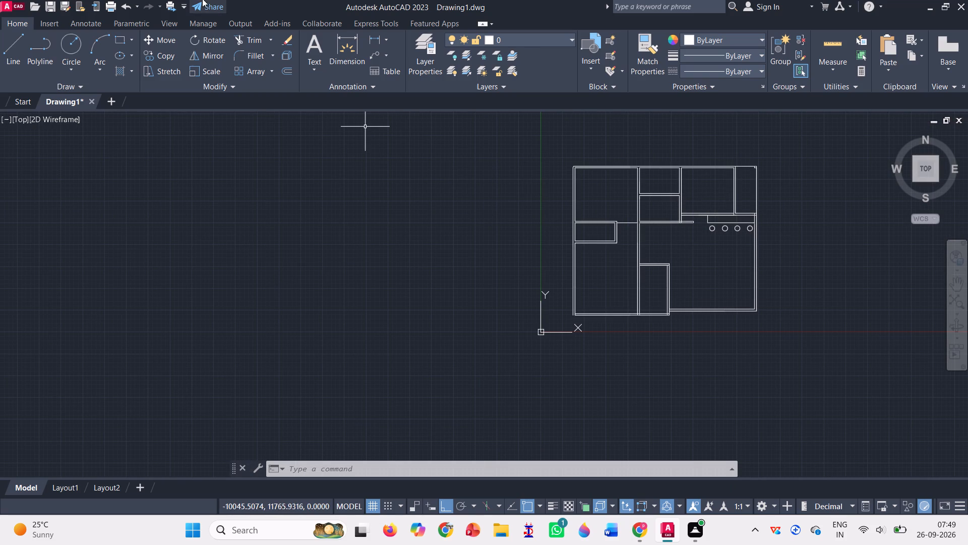
click(239, 42)
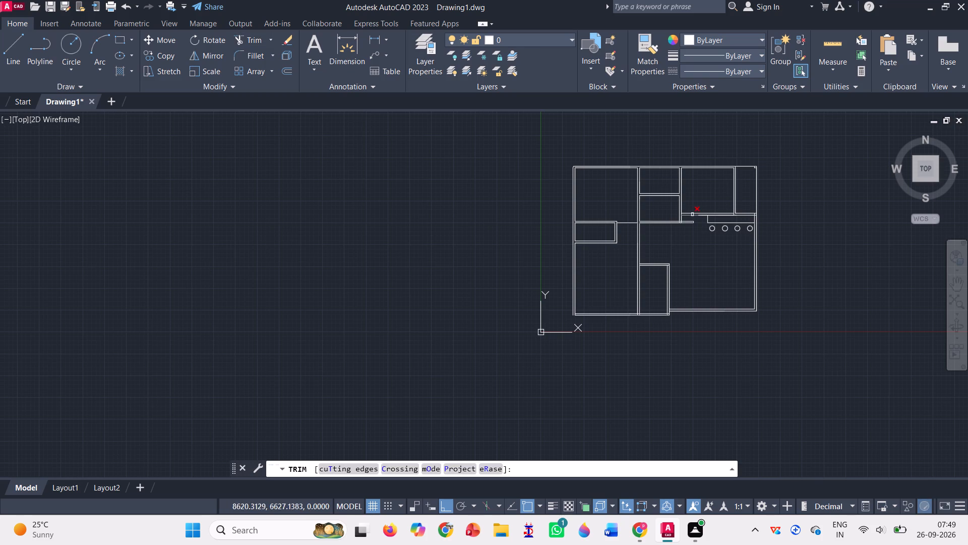
scroll(696, 216, up, 2)
click(703, 191)
drag(703, 191, 704, 224)
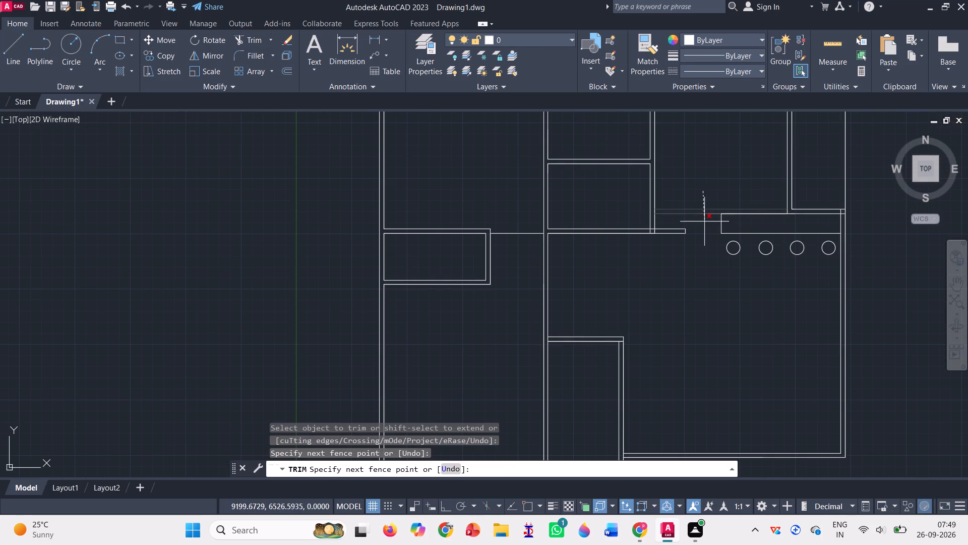
drag(704, 224, 706, 224)
click(705, 222)
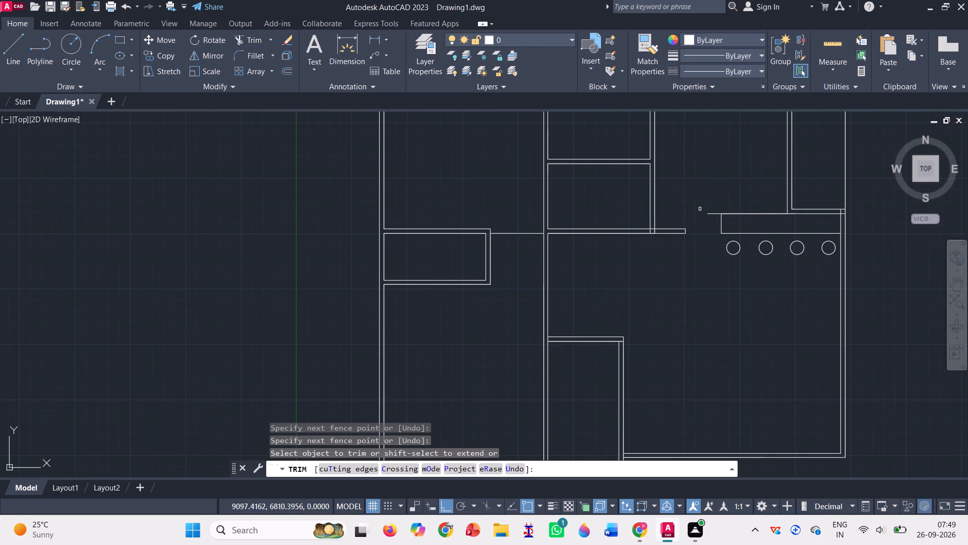
click(712, 212)
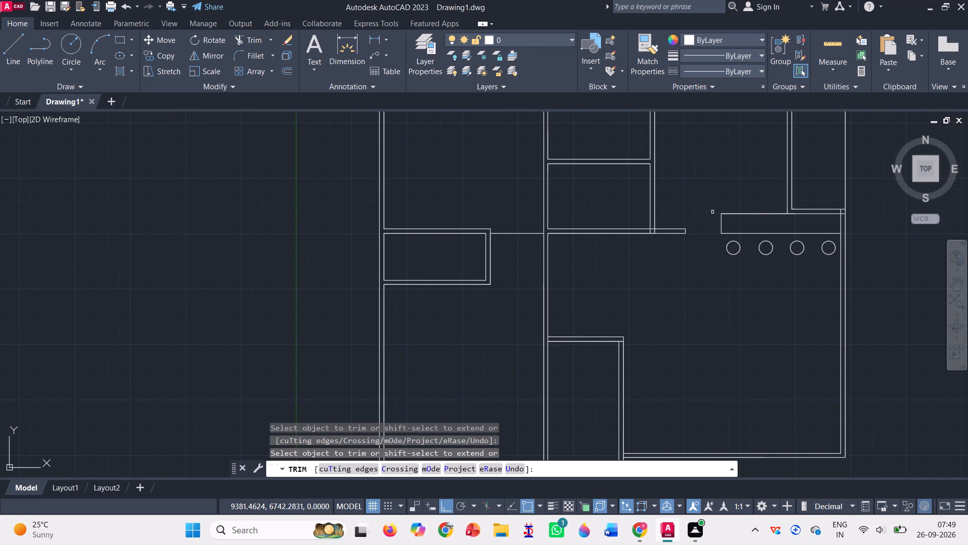
Draw a narrow upright rectangle 74.2 wide and 1000 tall with lines in the empty area left of the floor plan.
scroll(437, 185, down, 1)
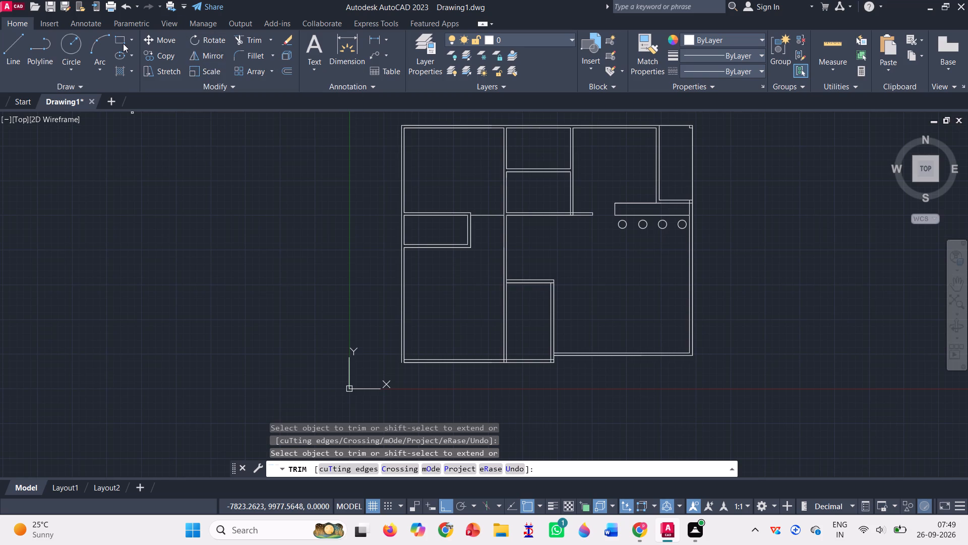
double_click(14, 56)
click(194, 177)
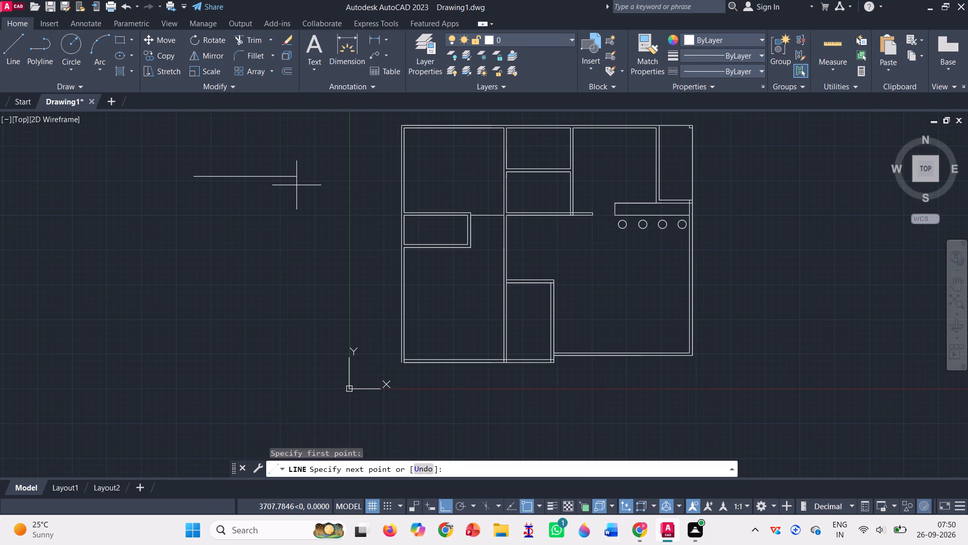
text(74.)
key(2)
key(Return)
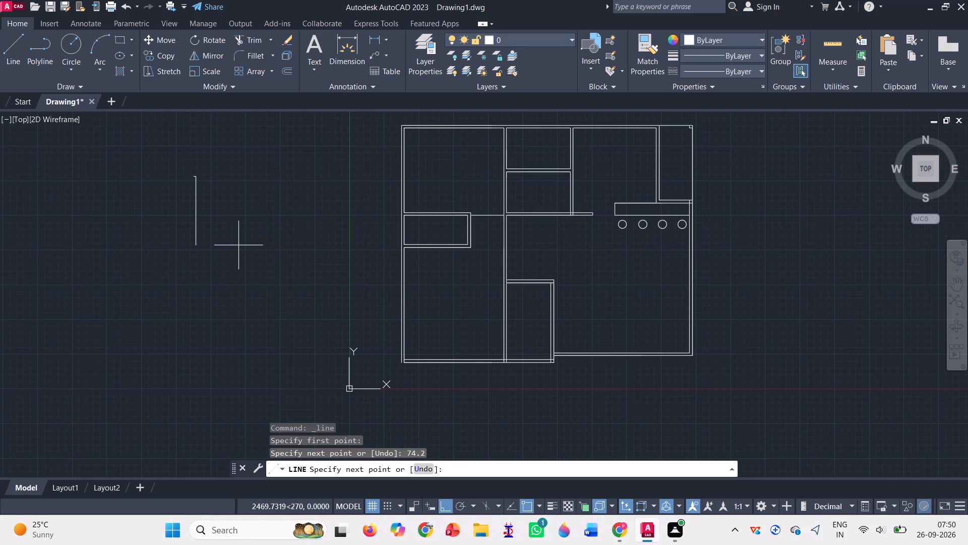
text(100)
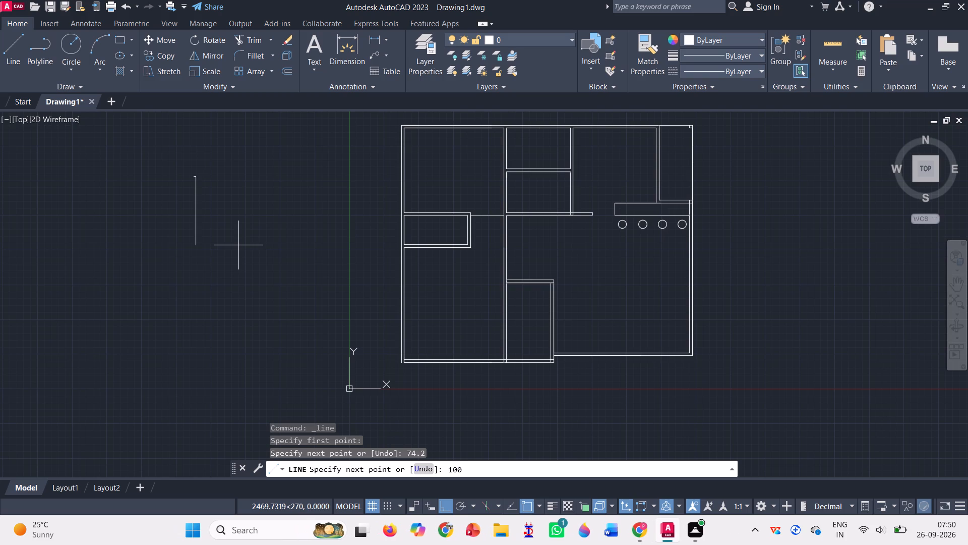
key(0)
key(Return)
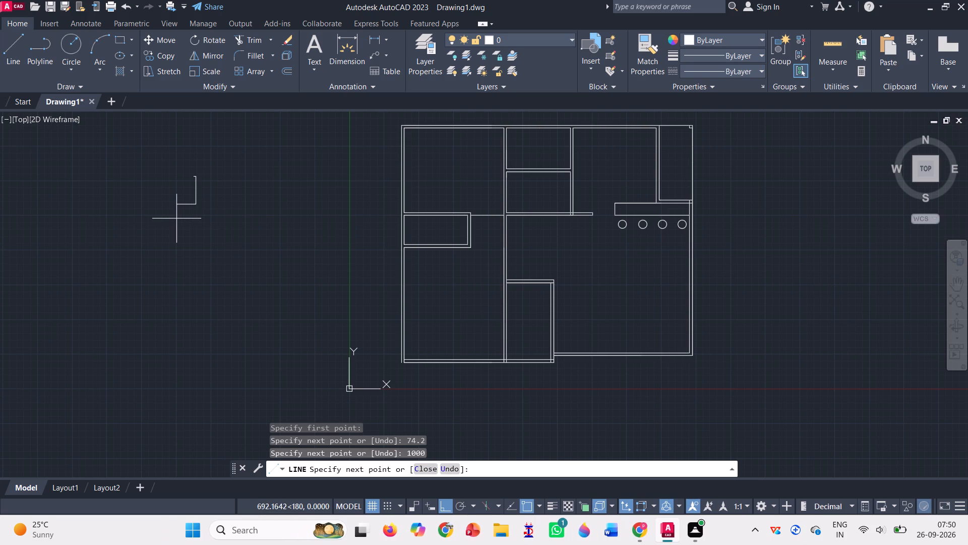
text(74.2)
key(Return)
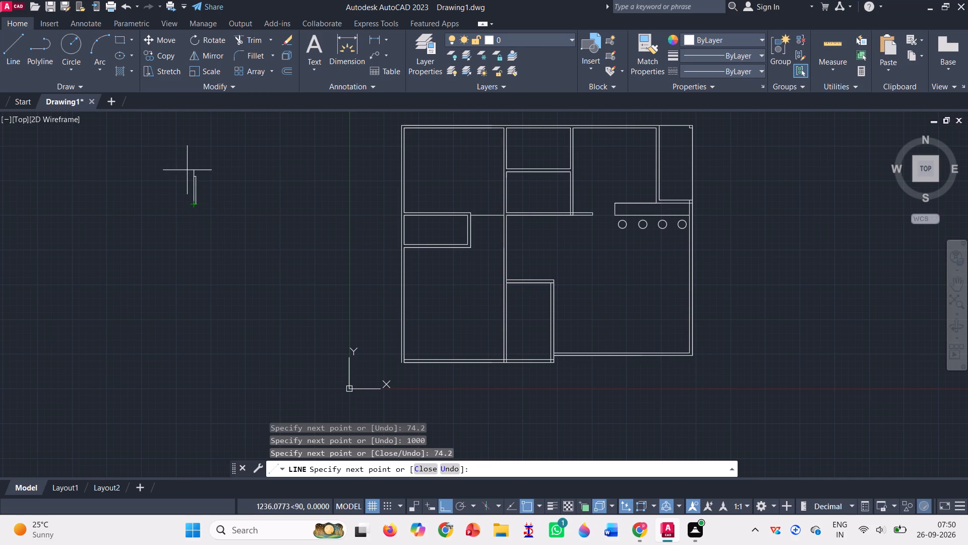
scroll(186, 174, up, 4)
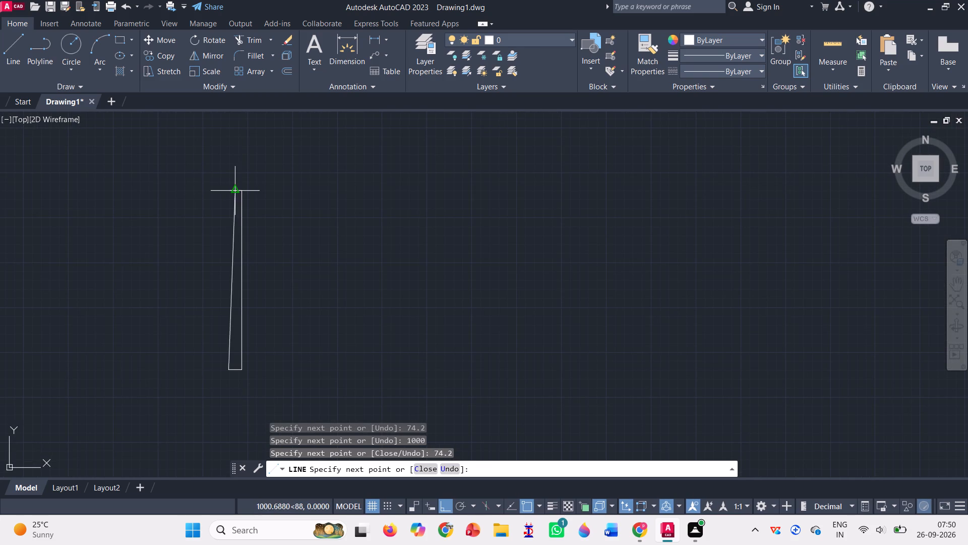
click(225, 194)
Draw a quarter-circle arc of radius 1000 centred on the narrow rectangle's upper-right corner, from its lower-right corner up to the centre's level on the right.
scroll(232, 176, down, 3)
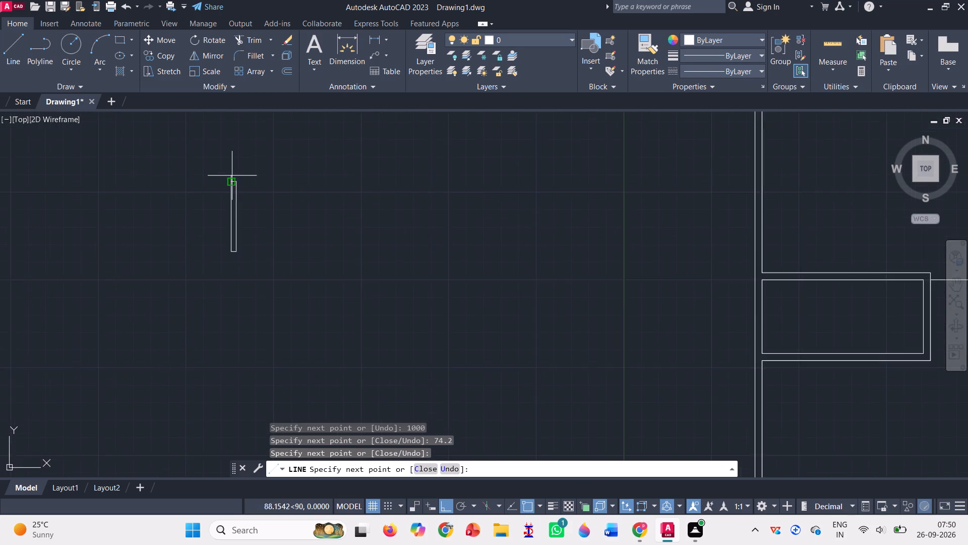
scroll(232, 176, down, 1)
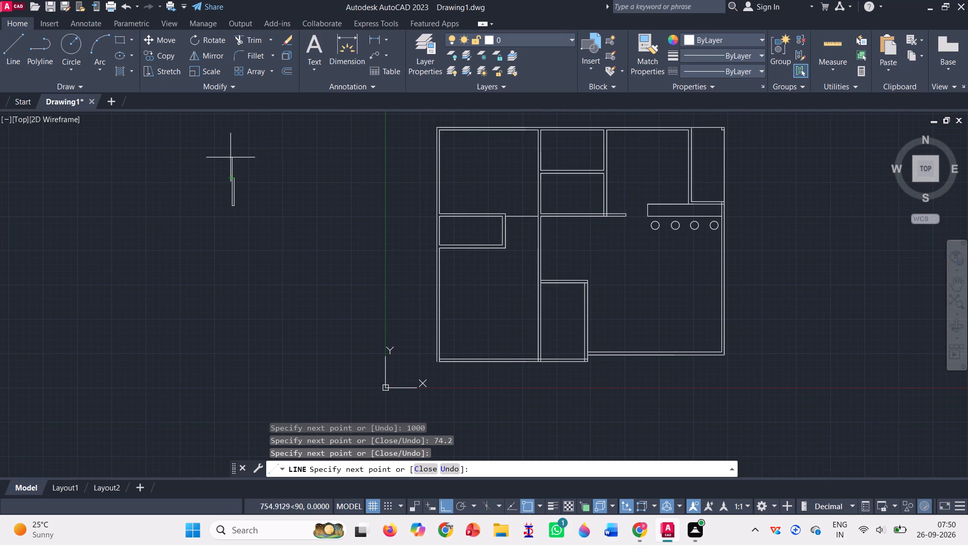
key(7)
key(BackSpace)
key(Return)
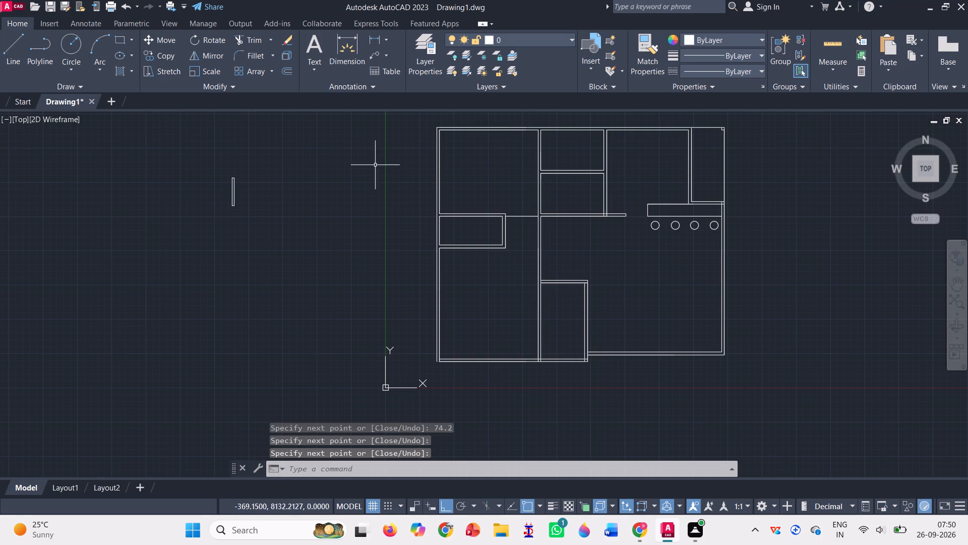
click(102, 70)
click(128, 277)
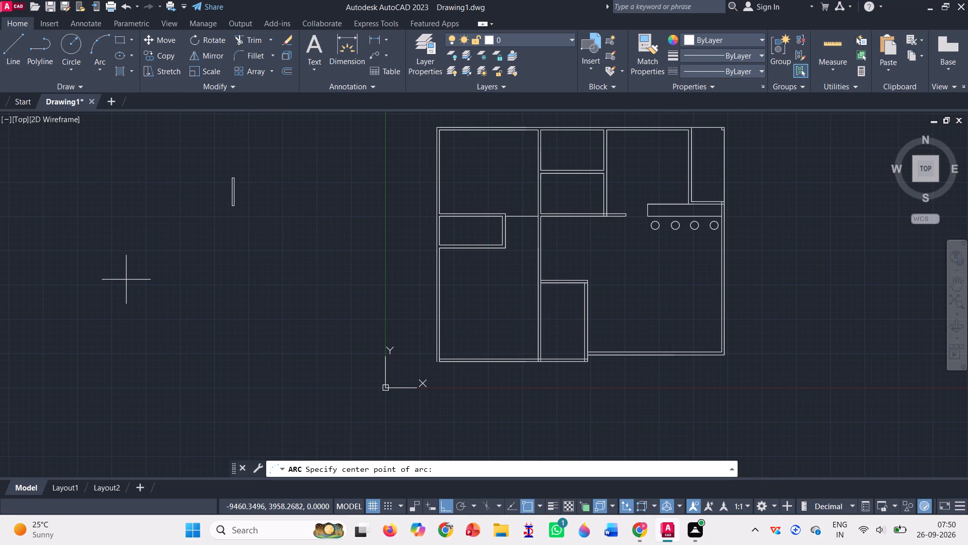
scroll(238, 180, up, 2)
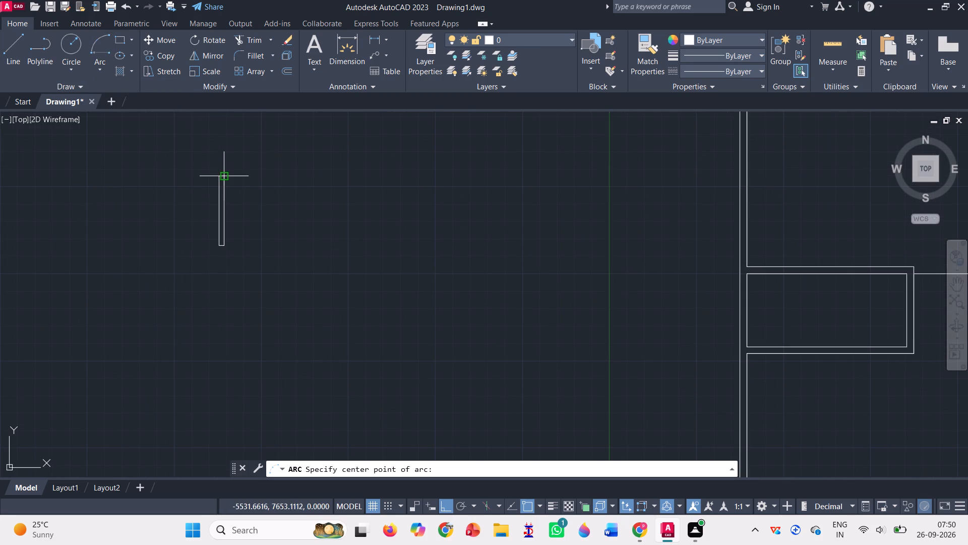
click(221, 174)
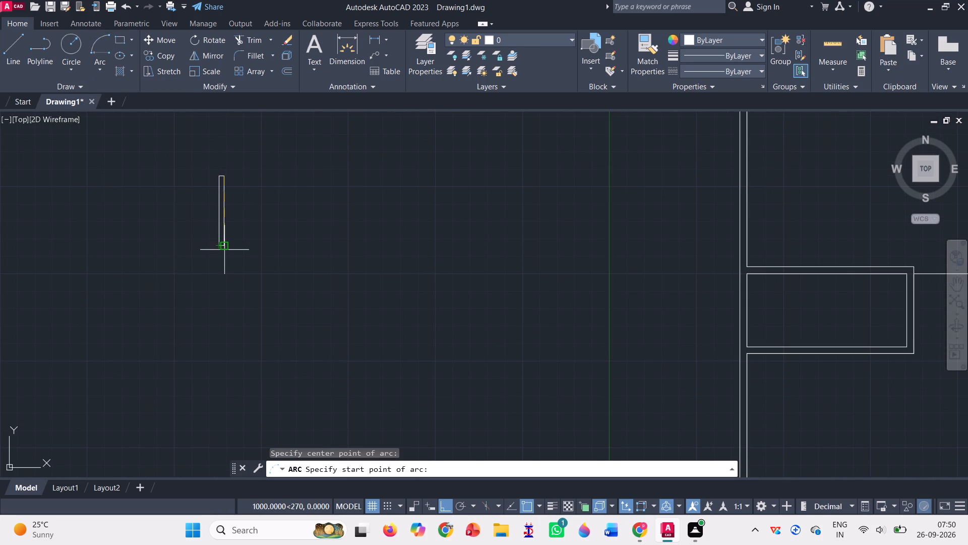
click(227, 245)
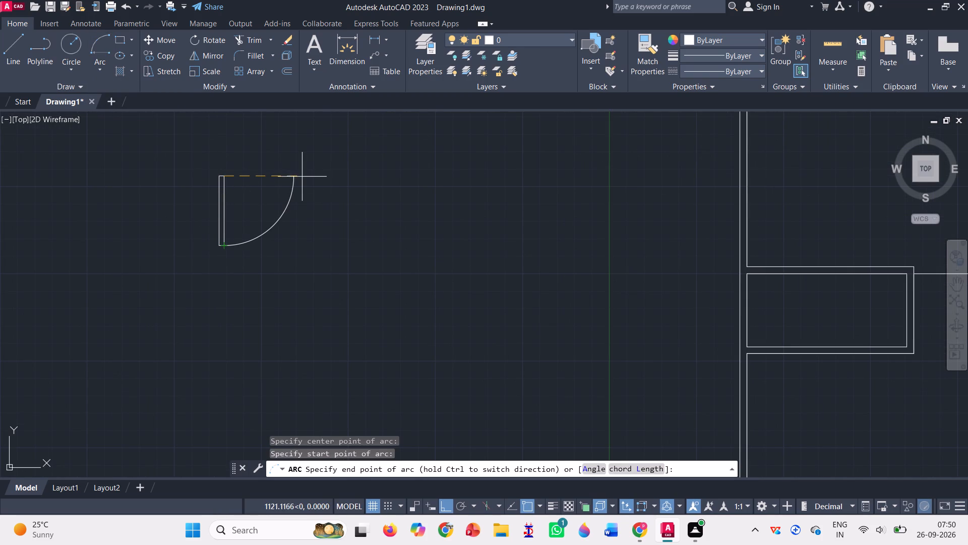
click(302, 175)
With Ortho off, copy the four wall lines crossing at the small middle room's lower-right corner onto the narrow rectangle's upper-left corner.
scroll(326, 207, down, 4)
scroll(401, 223, up, 2)
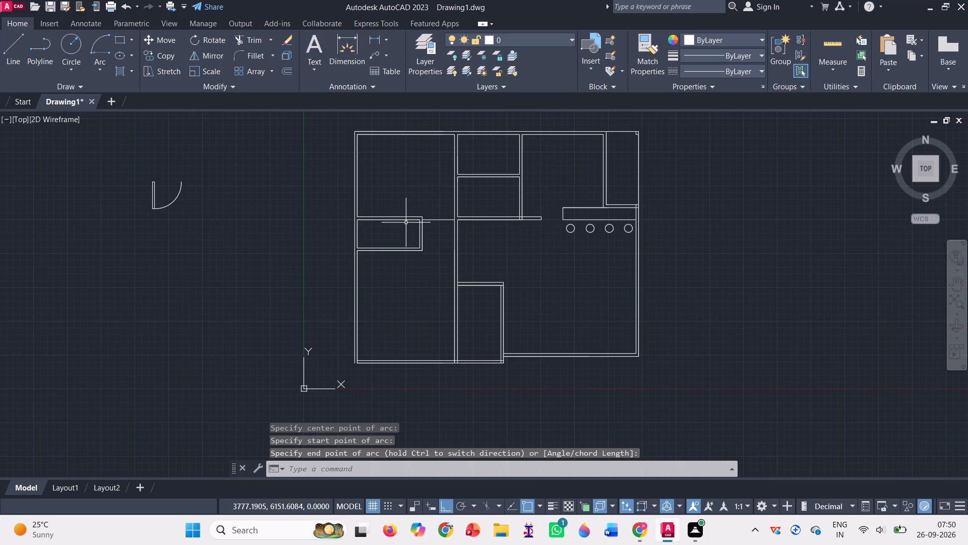
scroll(406, 223, up, 2)
scroll(180, 171, down, 1)
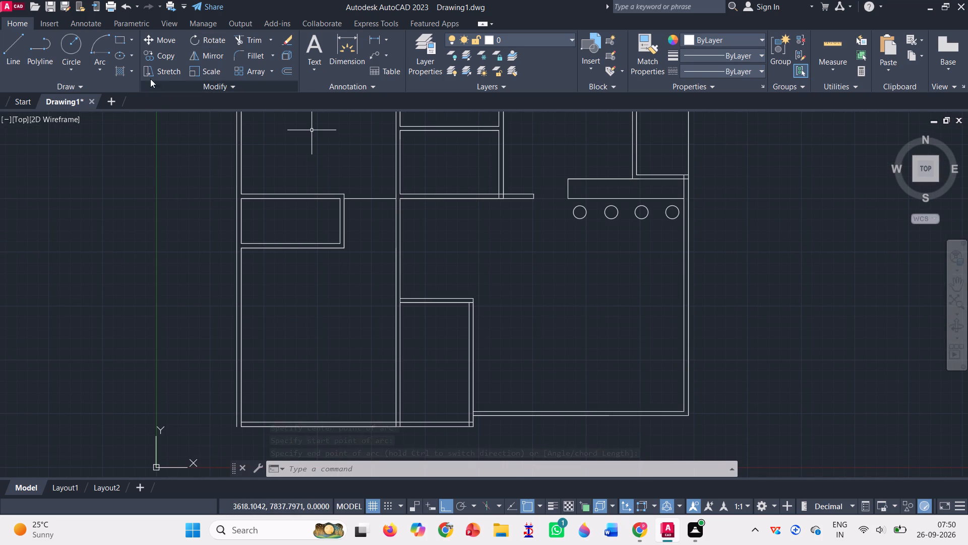
click(172, 52)
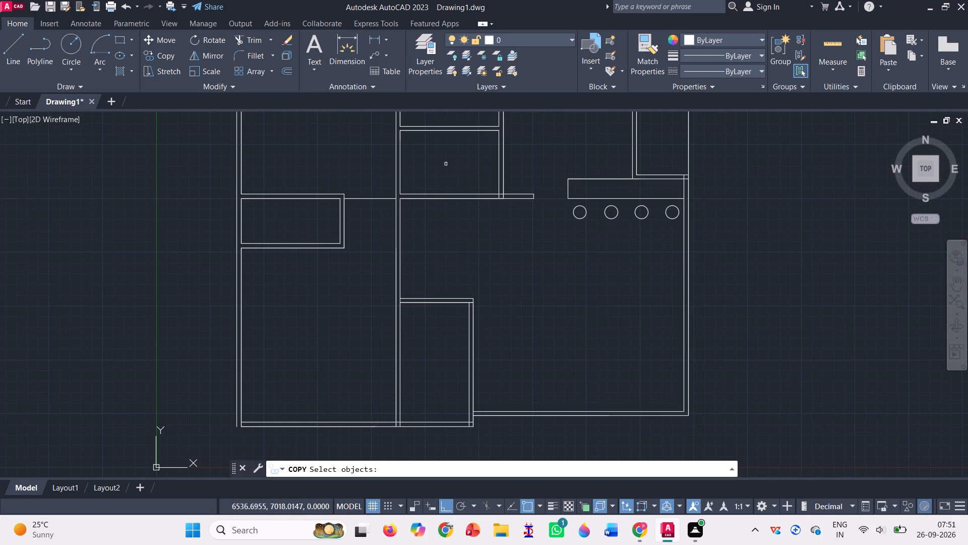
scroll(500, 175, up, 3)
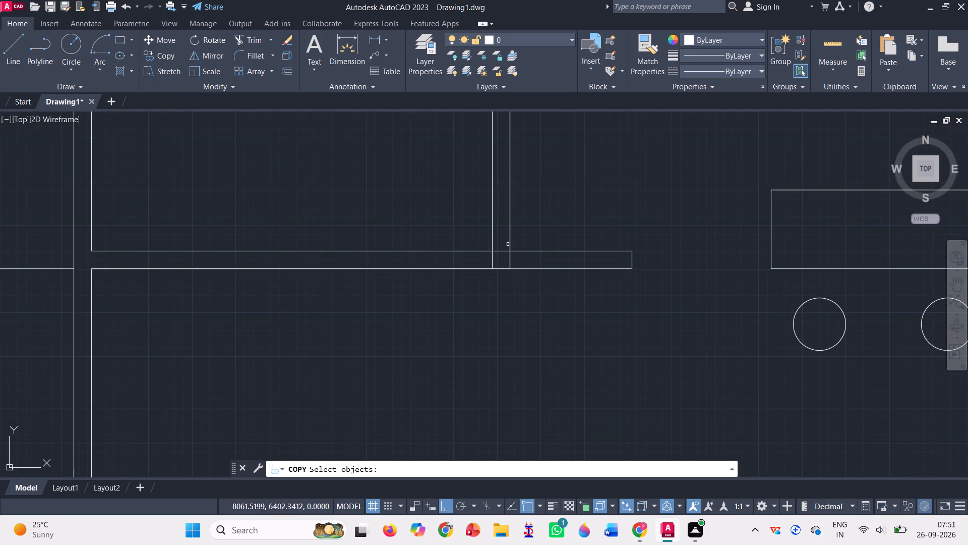
click(503, 250)
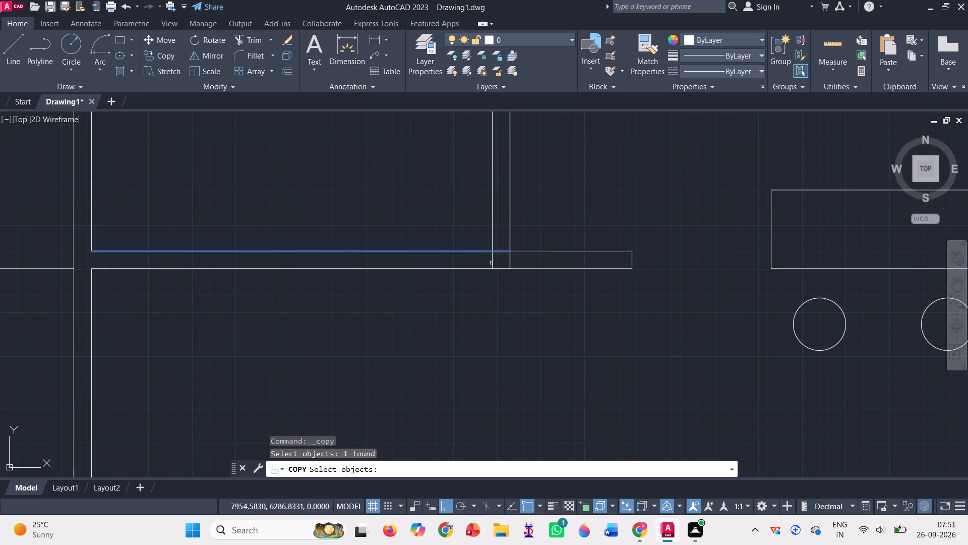
click(493, 259)
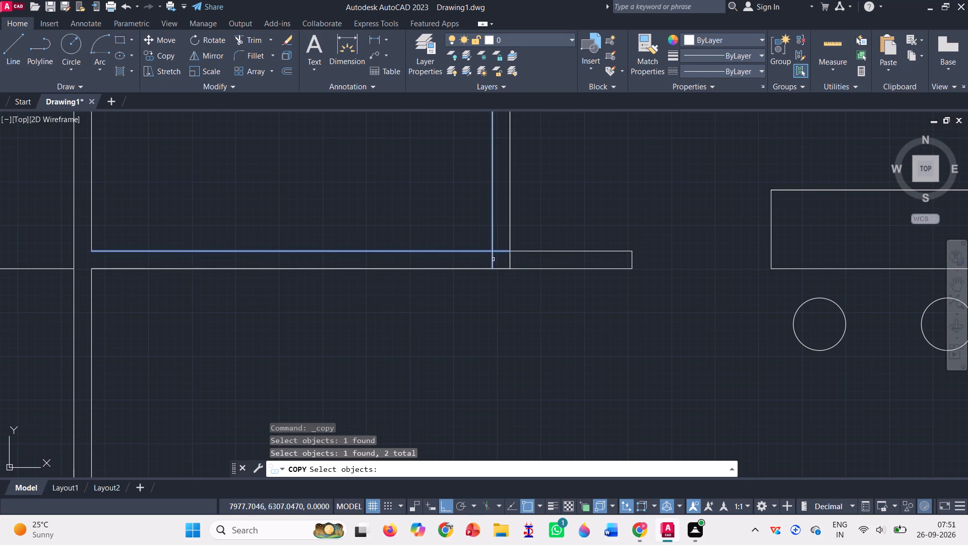
click(510, 255)
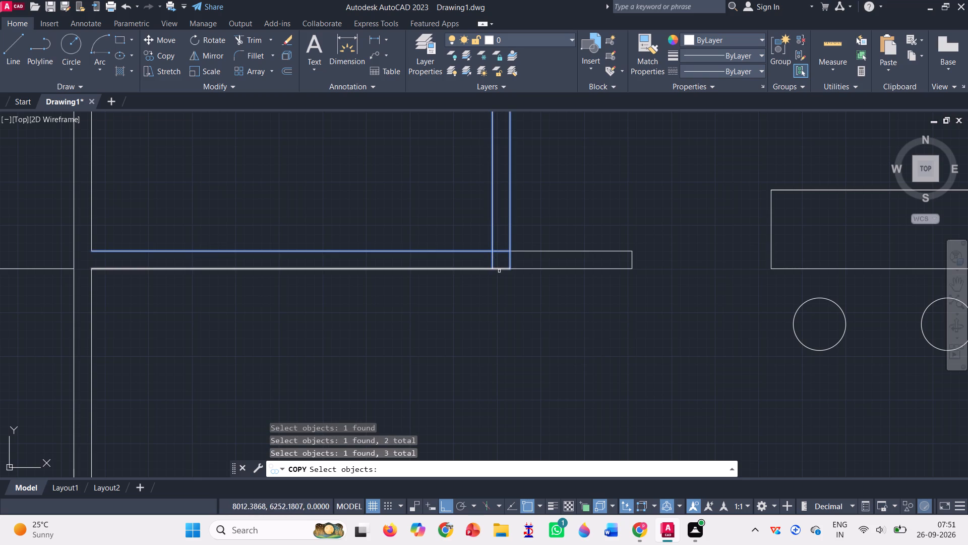
click(499, 269)
key(Return)
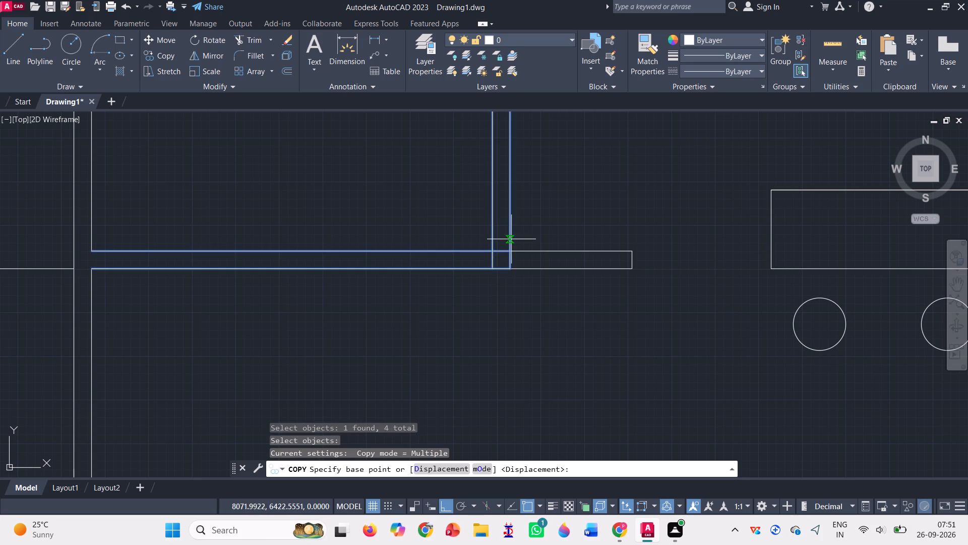
click(511, 272)
scroll(506, 275, down, 3)
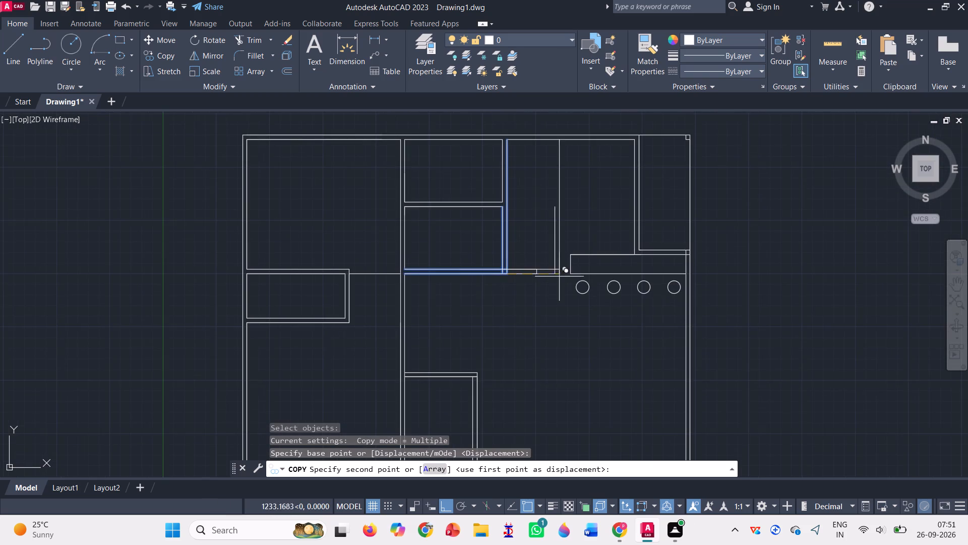
scroll(527, 304, down, 1)
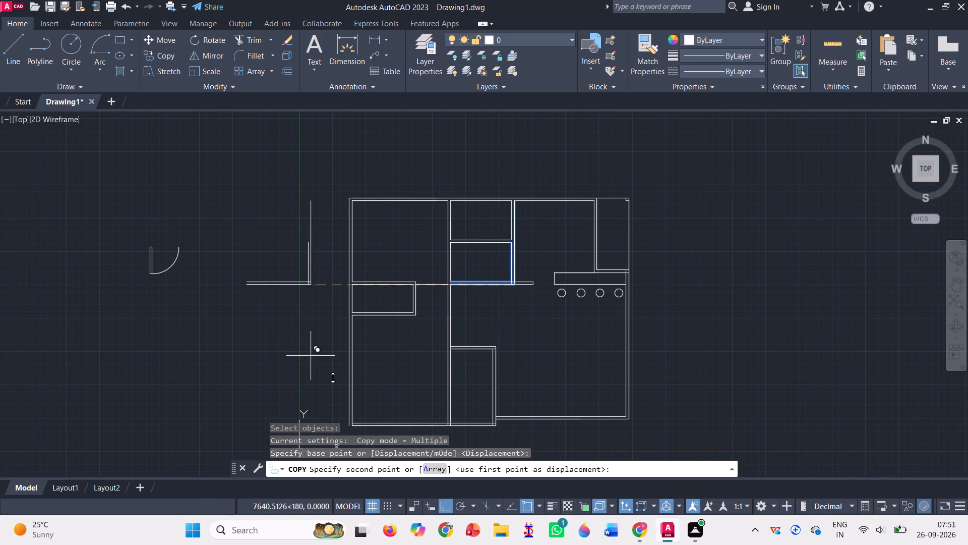
click(448, 509)
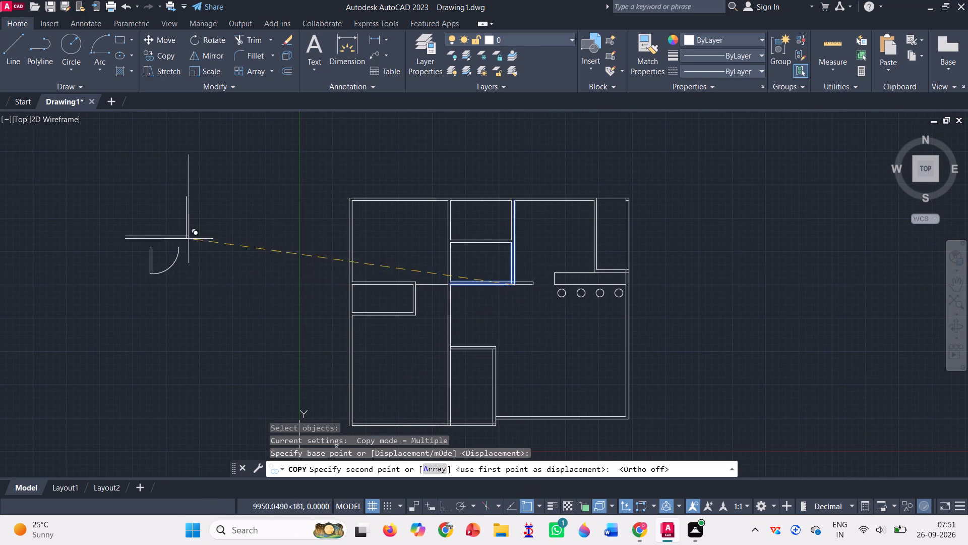
scroll(145, 250, up, 6)
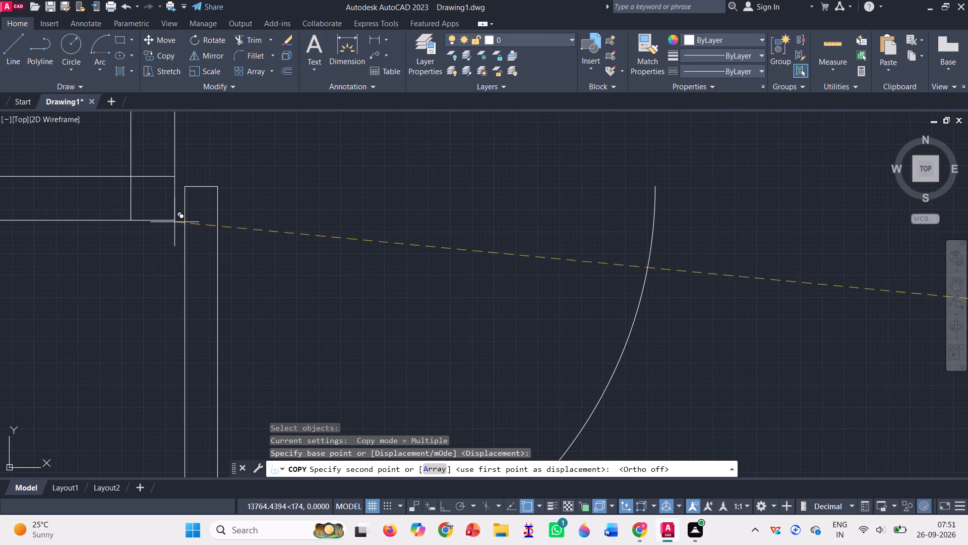
click(190, 185)
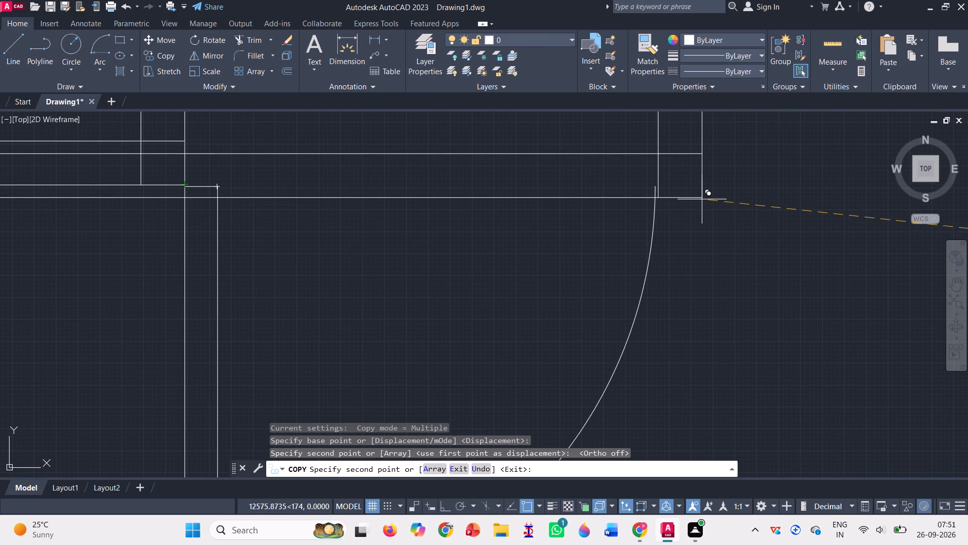
key(Return)
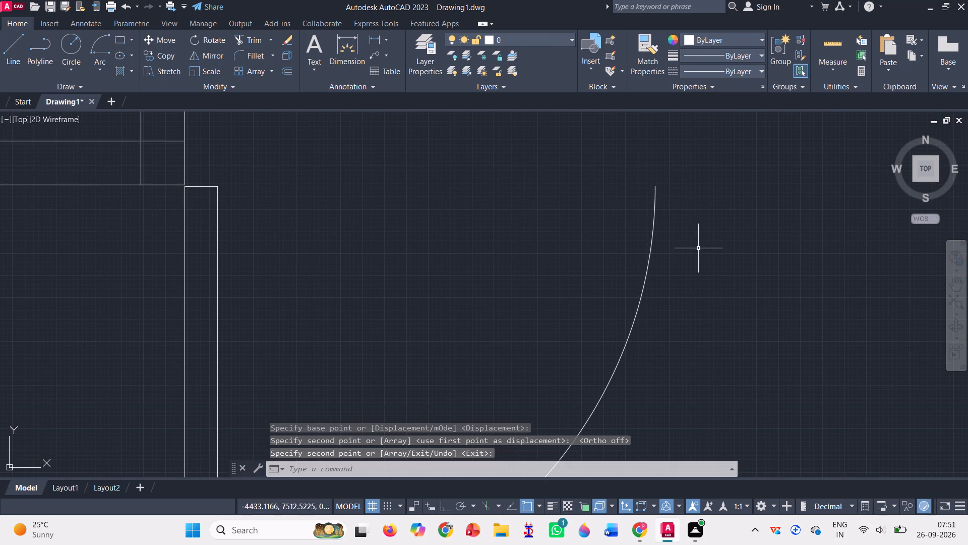
Trim the copied wall lines beyond their crossing, leaving only the small square at the narrow rectangle's upper-left corner.
scroll(698, 248, down, 4)
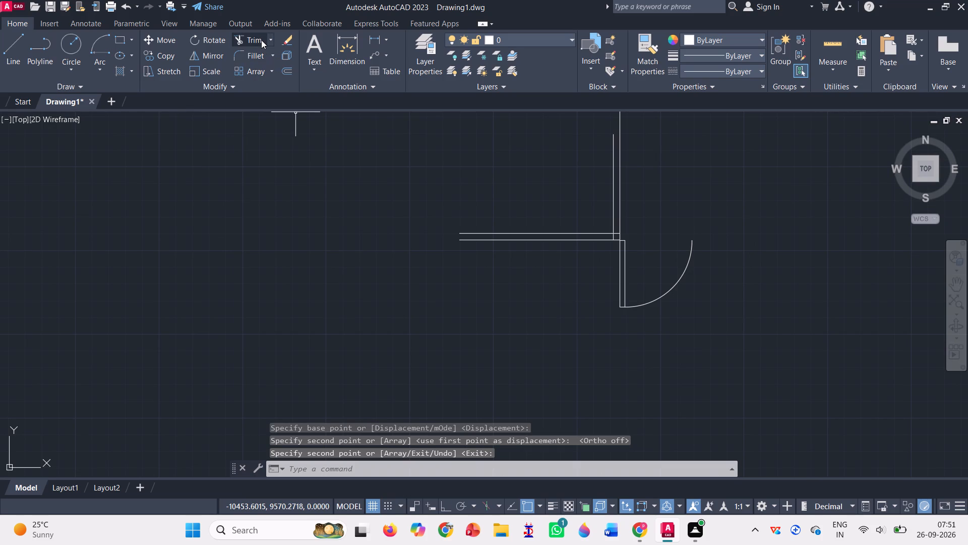
click(260, 40)
drag(590, 184, 662, 182)
click(662, 182)
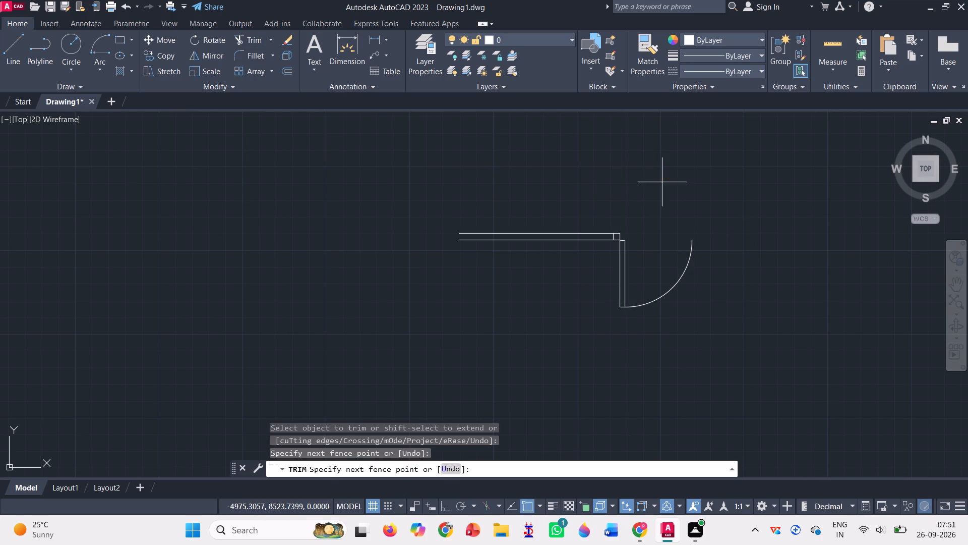
click(520, 247)
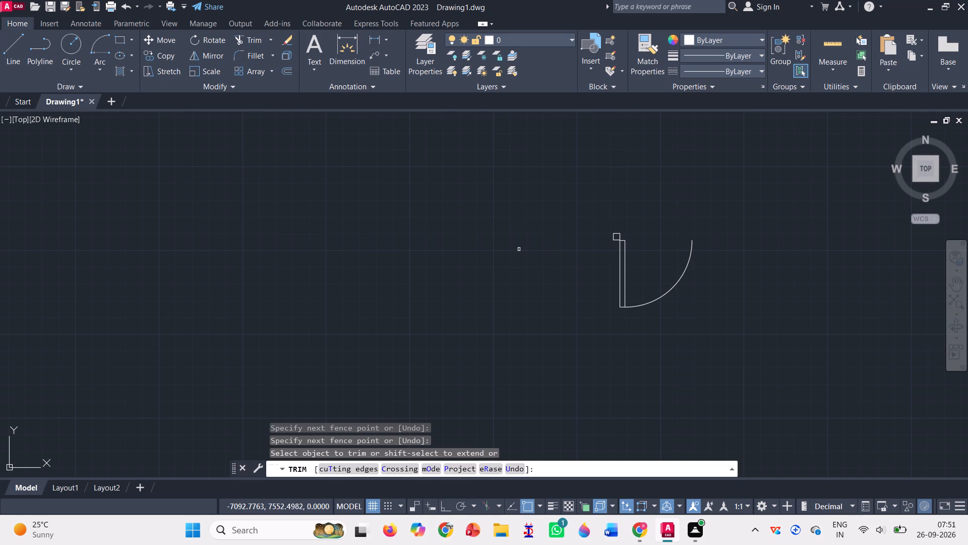
Copy the small square by its lower-left corner to the upper end of the door arc.
click(161, 58)
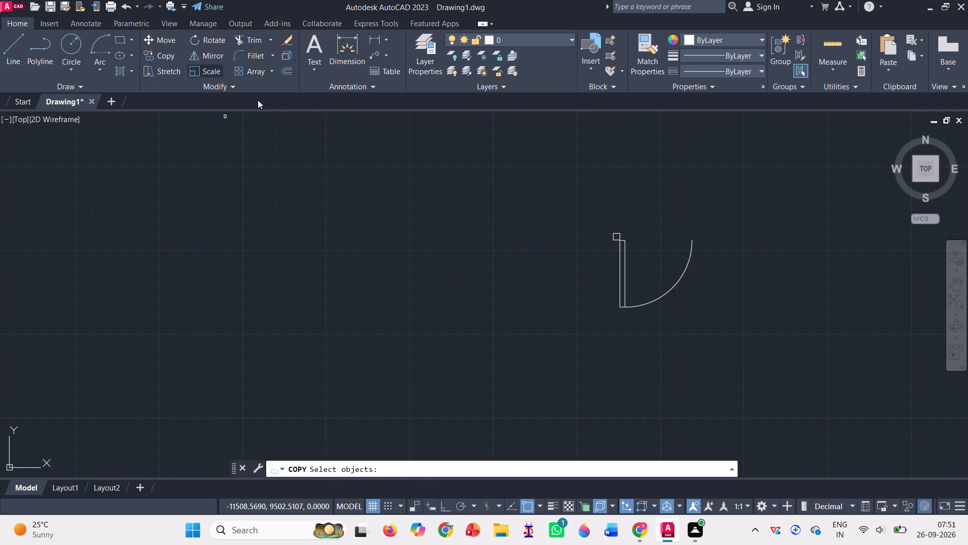
scroll(632, 246, up, 1)
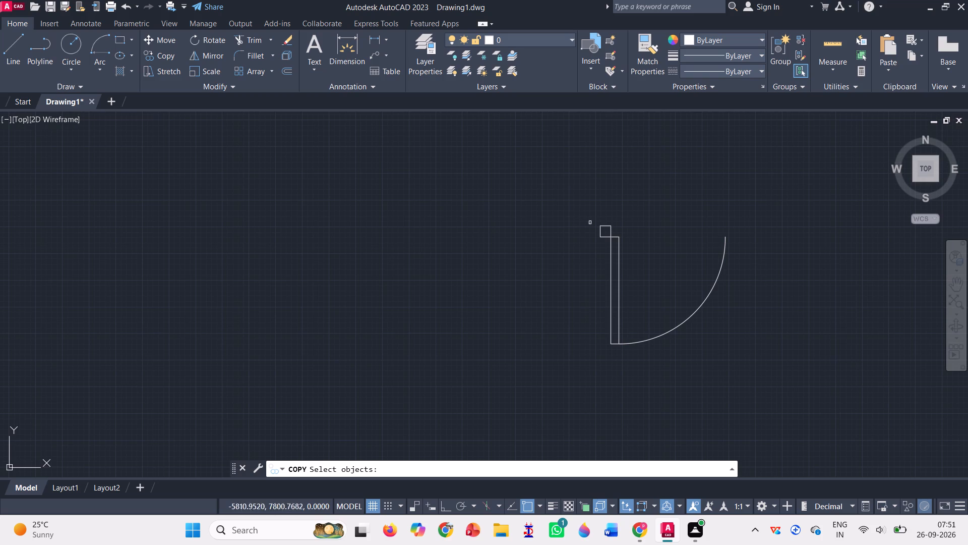
drag(587, 221, 617, 217)
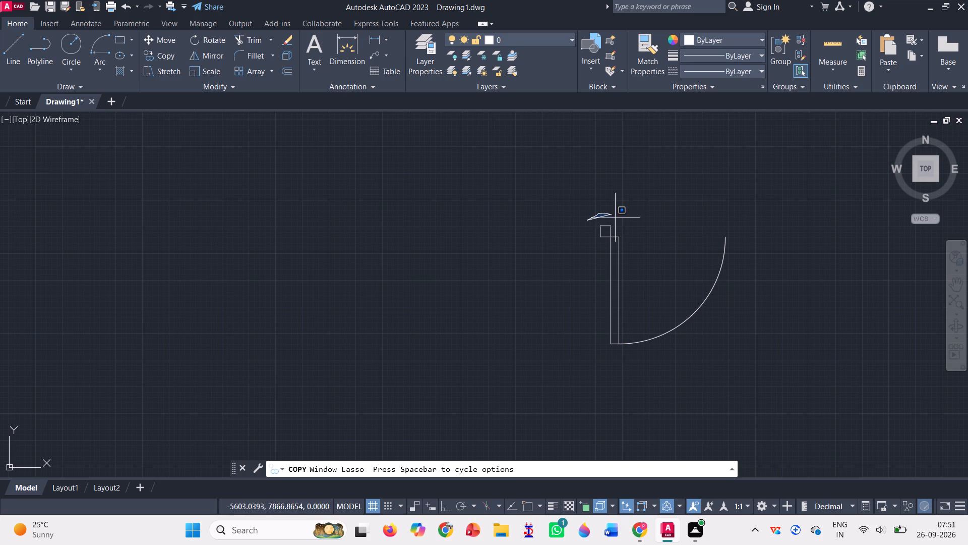
drag(617, 217, 593, 248)
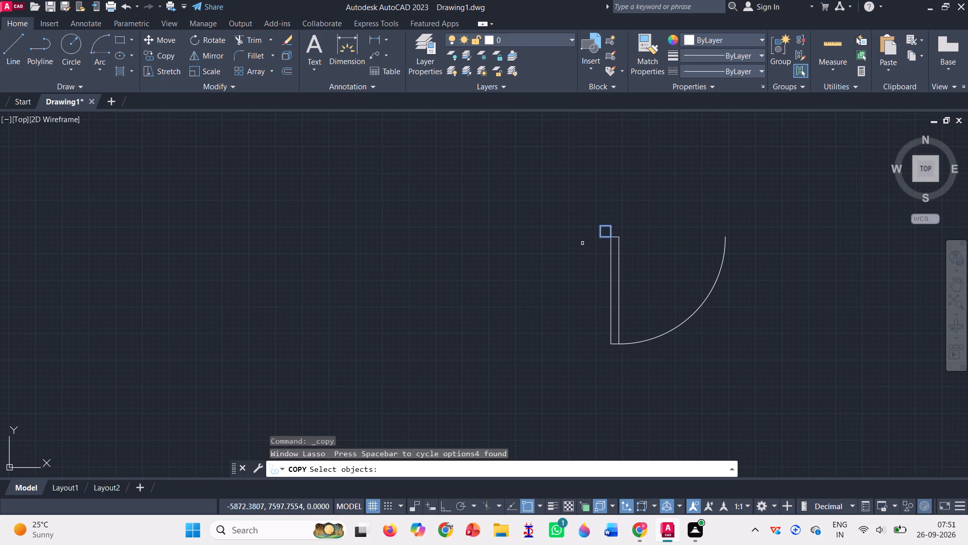
key(Return)
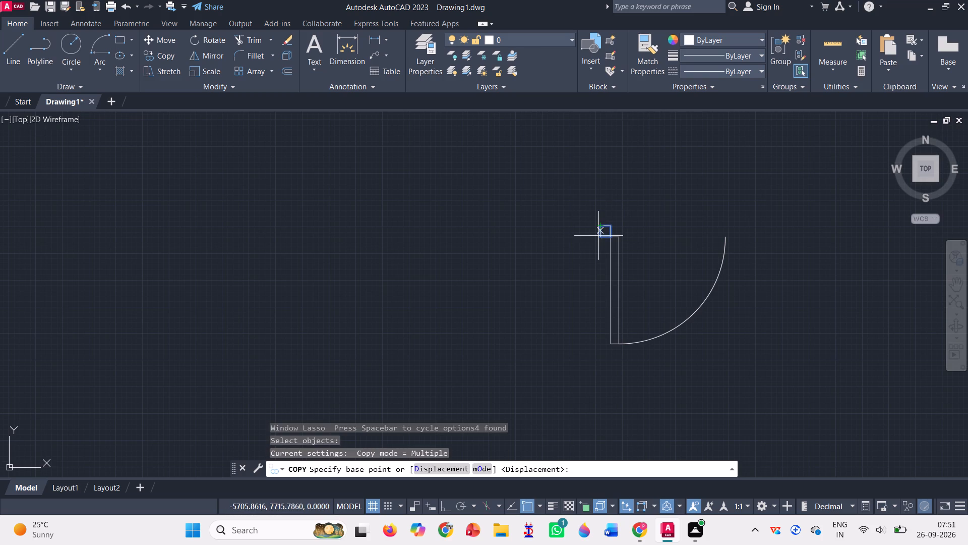
click(601, 239)
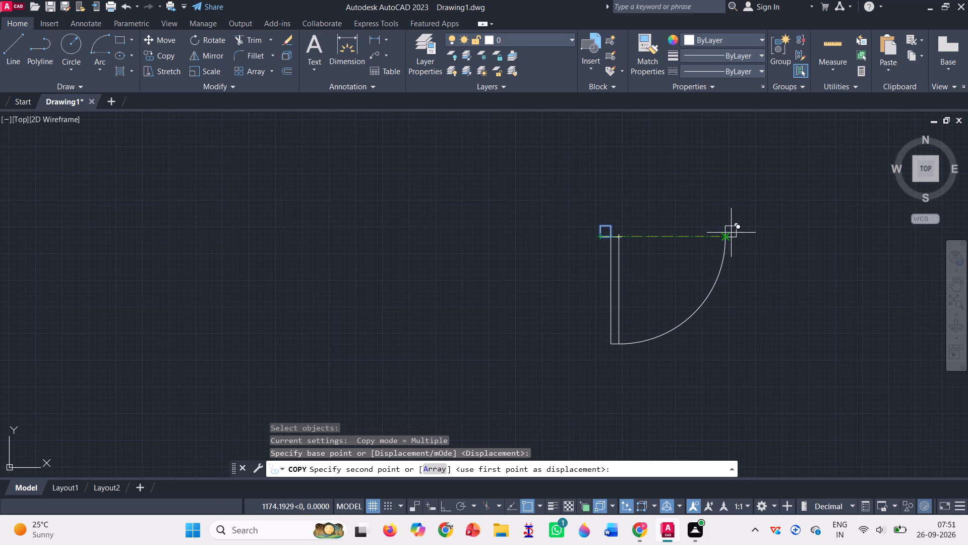
scroll(728, 242, up, 2)
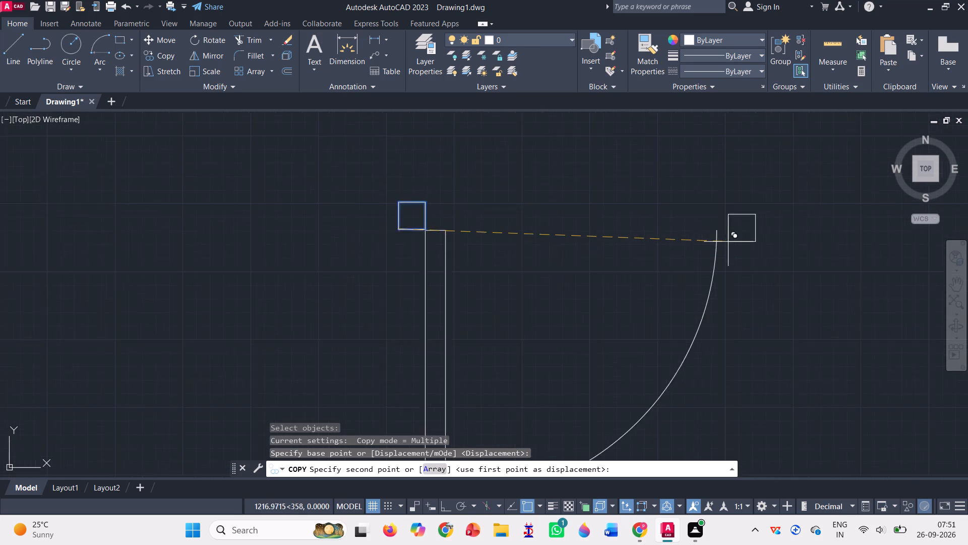
scroll(728, 242, up, 1)
click(708, 223)
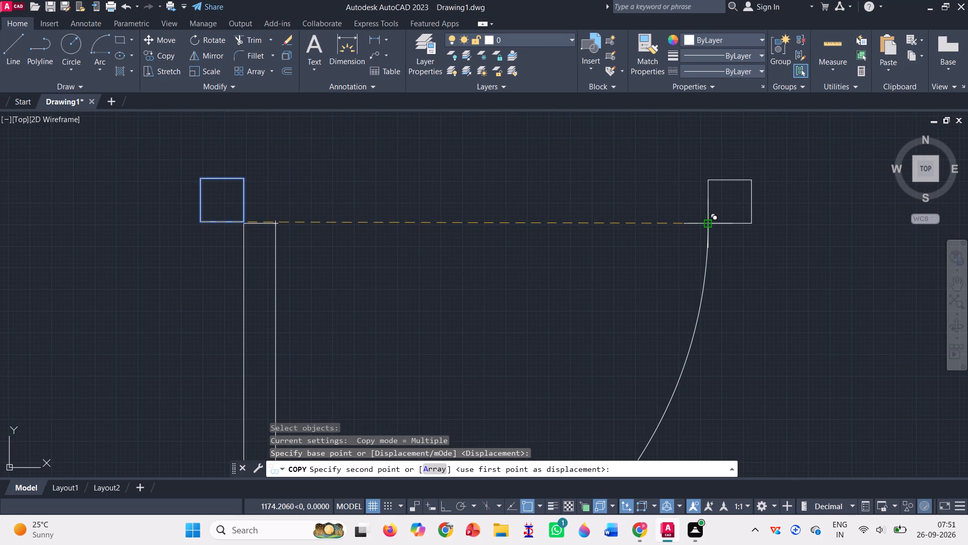
scroll(597, 238, down, 2)
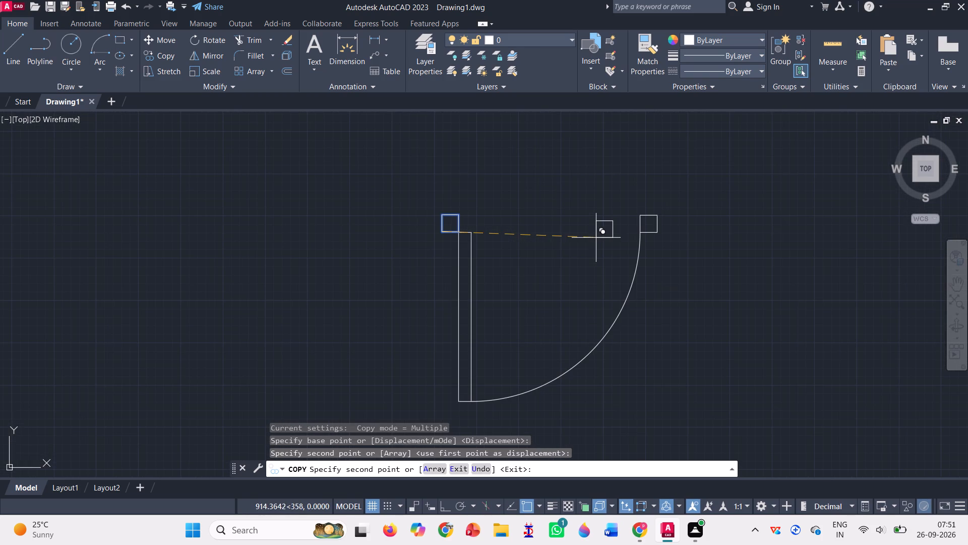
Copy the whole door symbol by its left jamb's upper-left corner onto the big living area's bottom wall, just right of the lower small room.
key(Return)
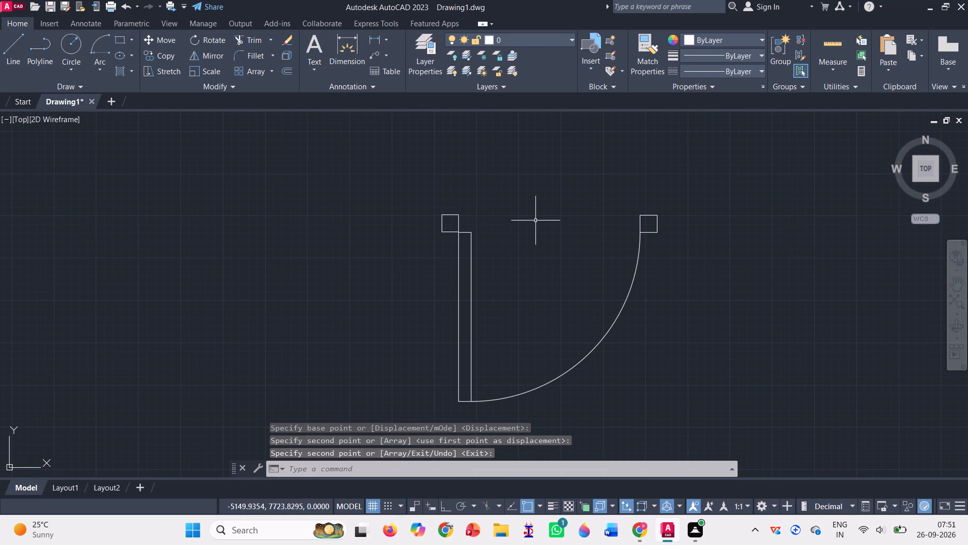
scroll(515, 209, down, 1)
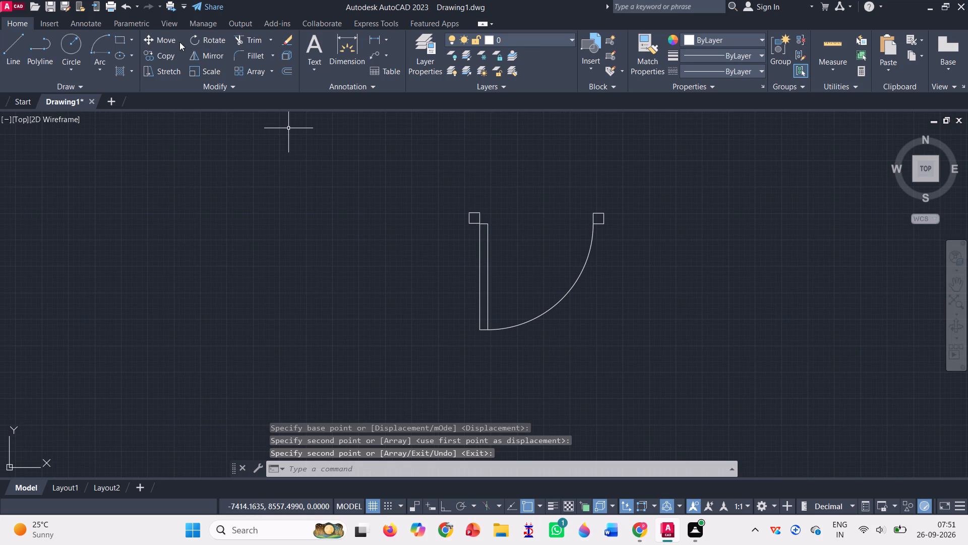
click(152, 54)
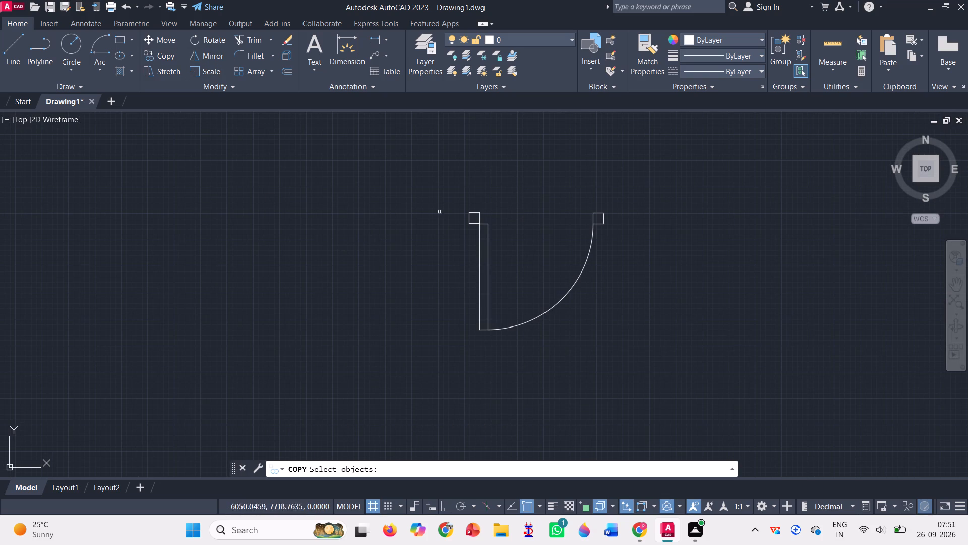
drag(441, 208, 429, 431)
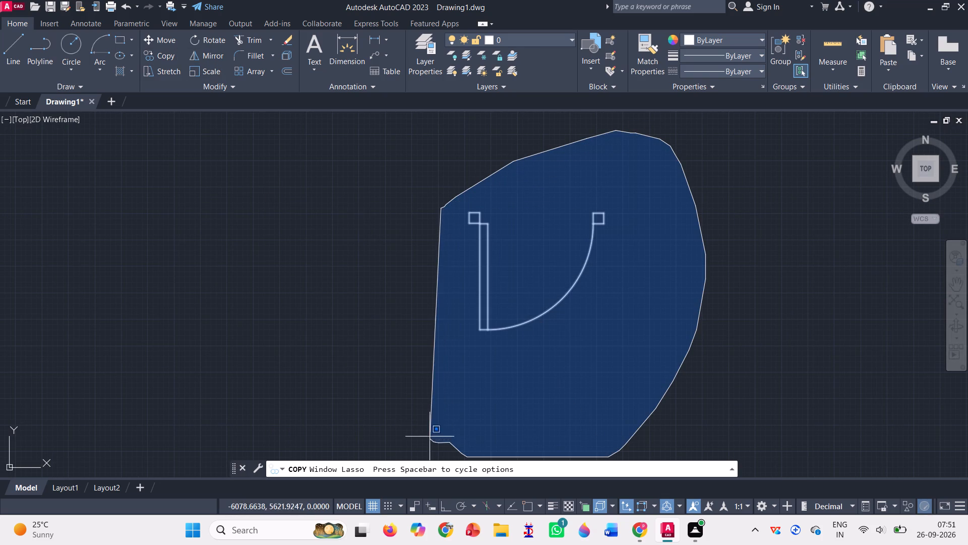
drag(429, 431, 432, 398)
key(Return)
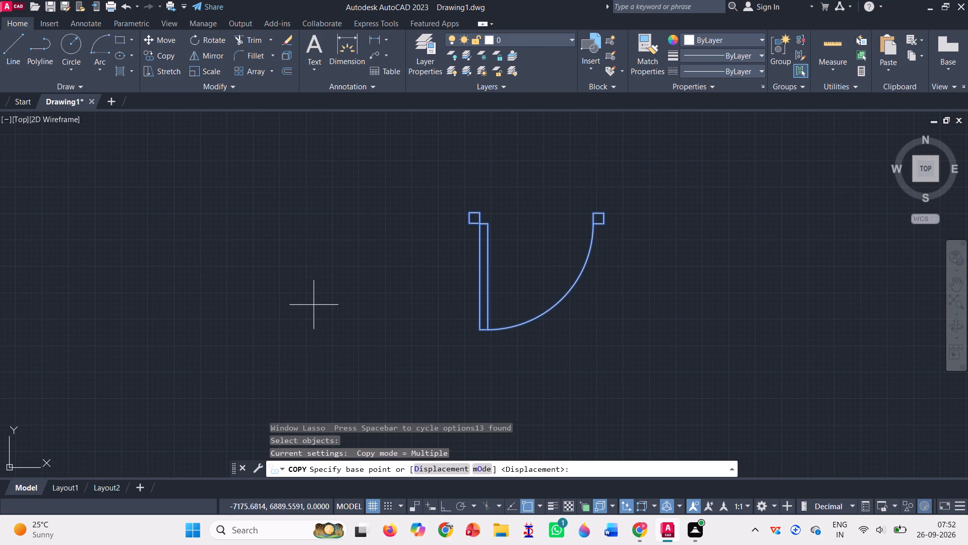
scroll(458, 204, up, 3)
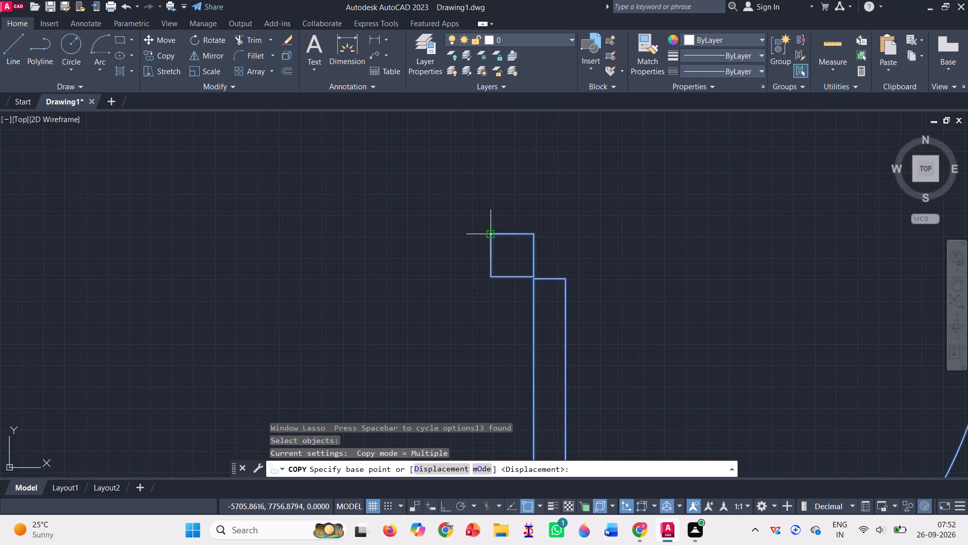
click(490, 231)
scroll(439, 207, down, 3)
scroll(363, 190, down, 2)
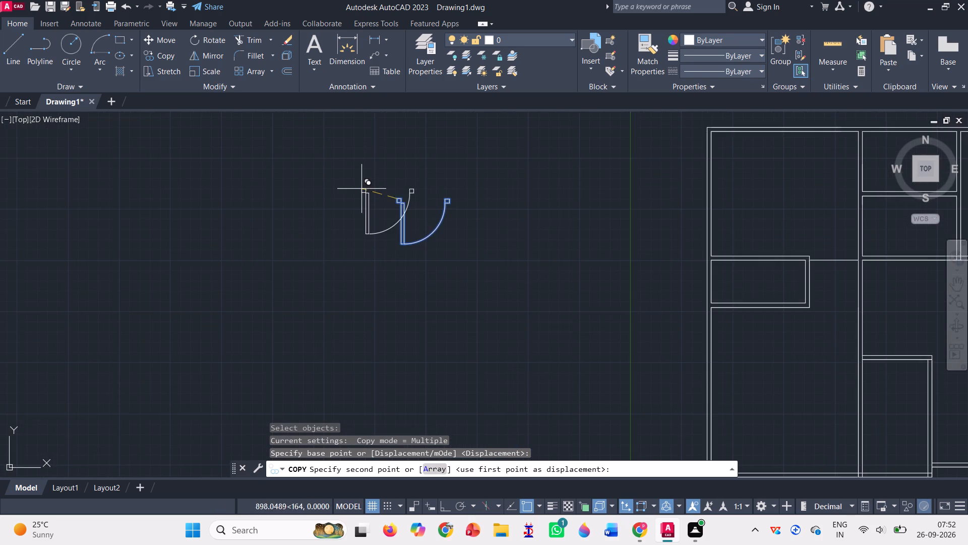
scroll(361, 189, down, 3)
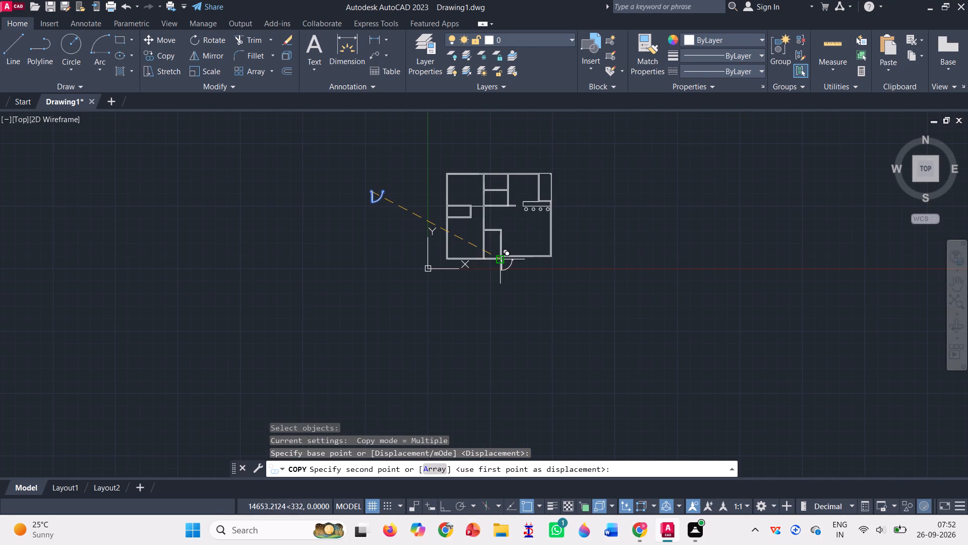
scroll(510, 252, up, 5)
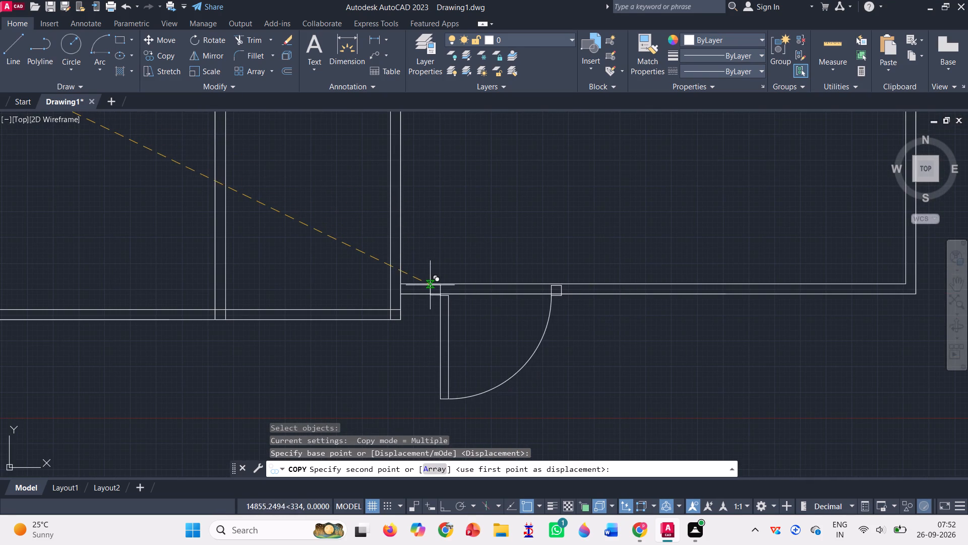
click(429, 284)
scroll(353, 103, down, 2)
scroll(420, 232, down, 2)
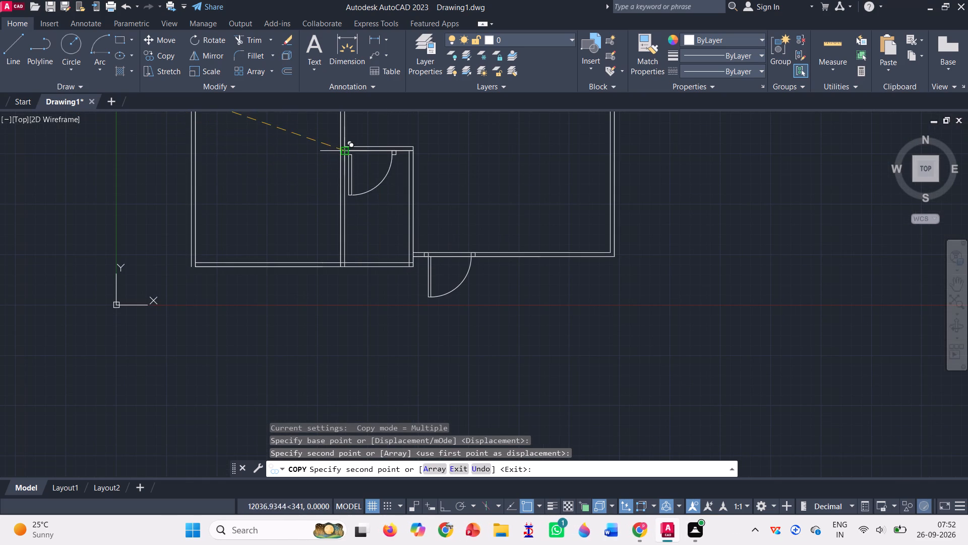
scroll(467, 159, down, 1)
scroll(522, 340, down, 2)
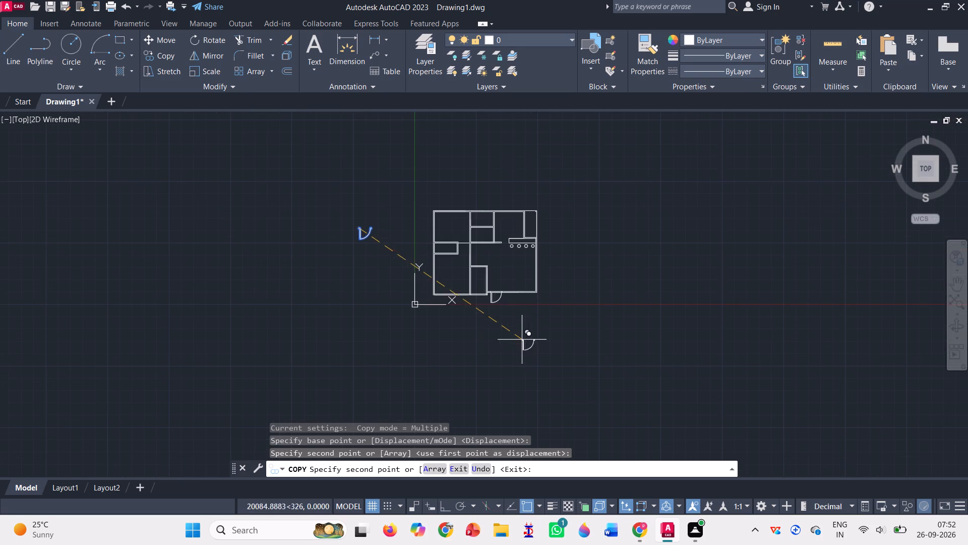
scroll(497, 273, up, 1)
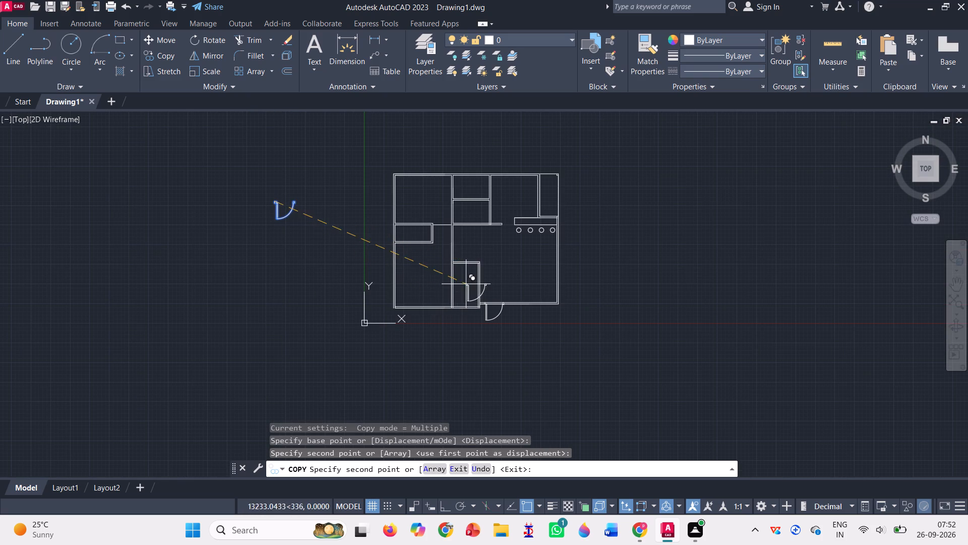
scroll(445, 280, up, 1)
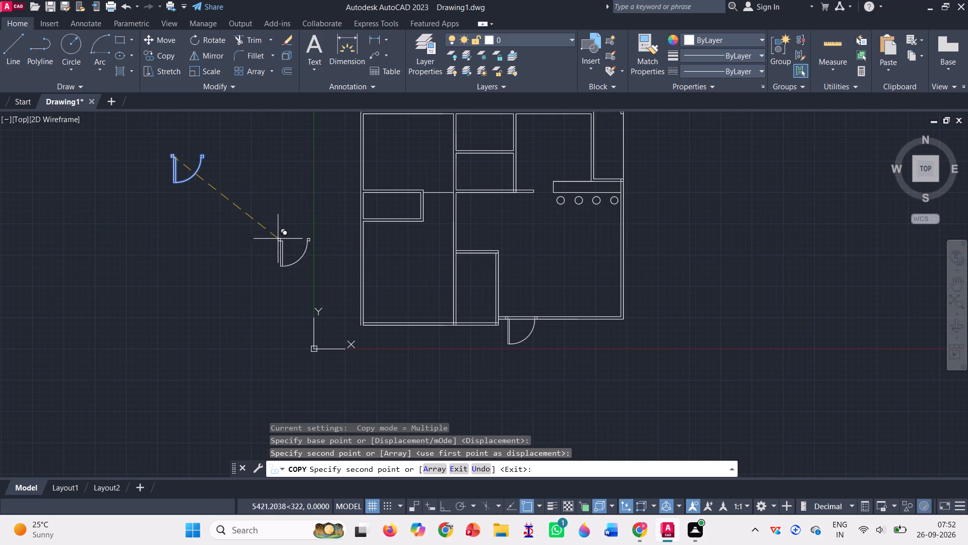
key(Return)
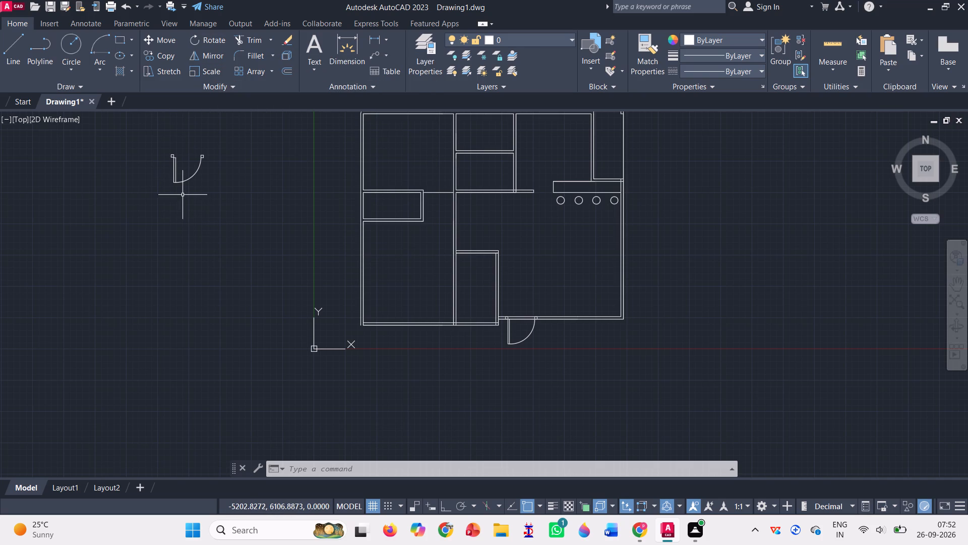
Mirror the original door symbol with its jambs across a horizontal line through the leaf's lower end, keeping the source.
click(220, 52)
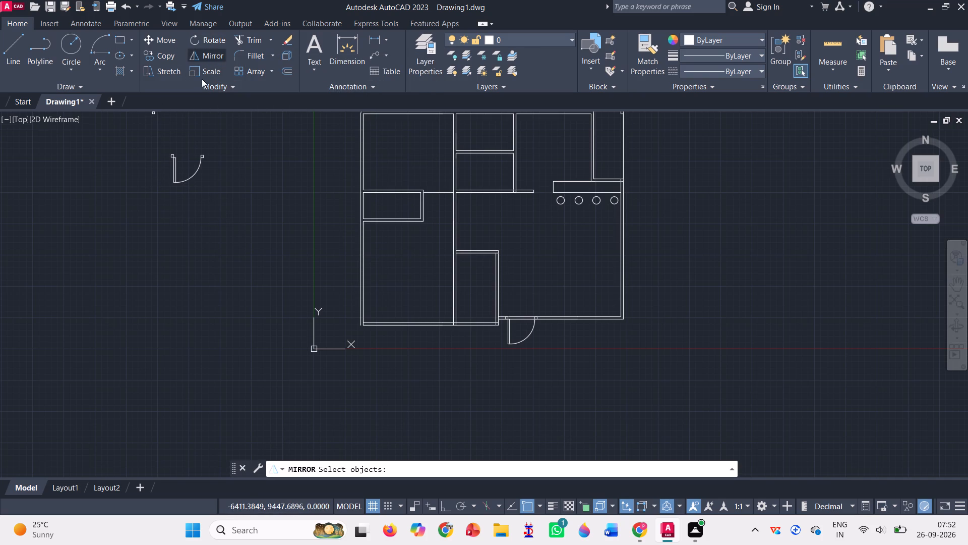
drag(144, 168, 190, 208)
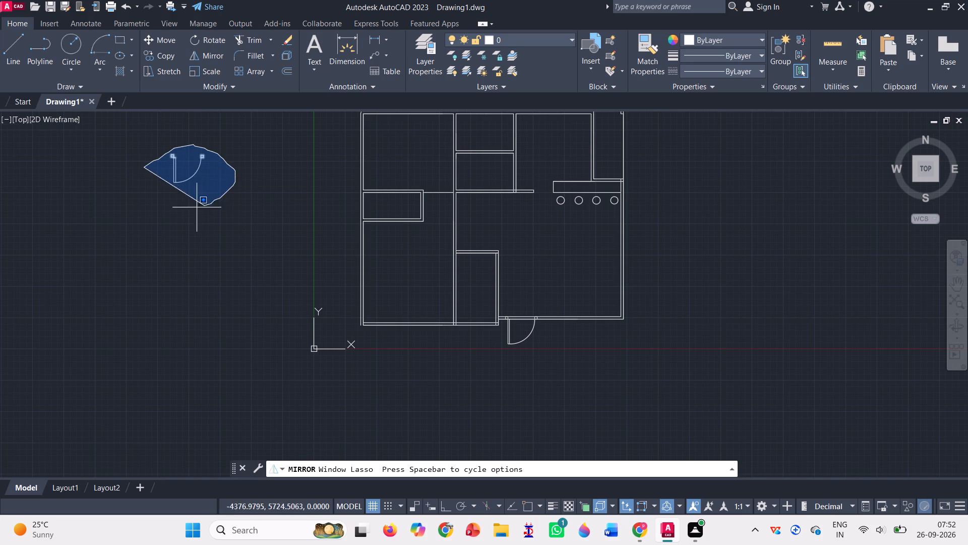
drag(190, 208, 176, 215)
key(Return)
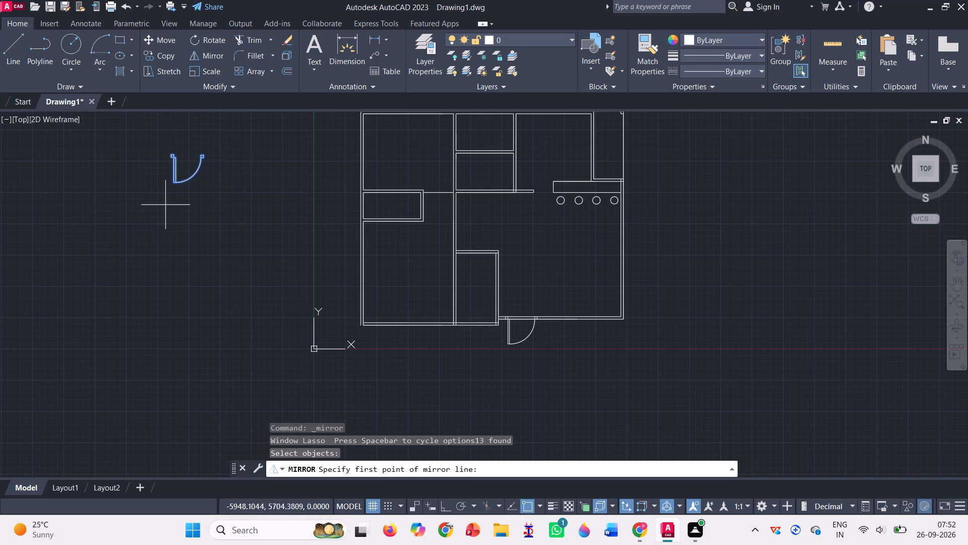
click(171, 182)
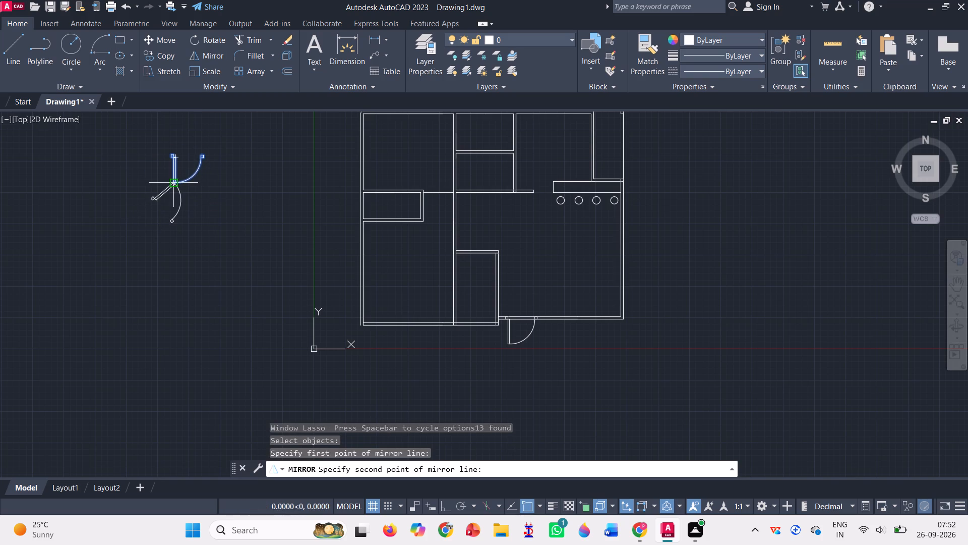
click(139, 183)
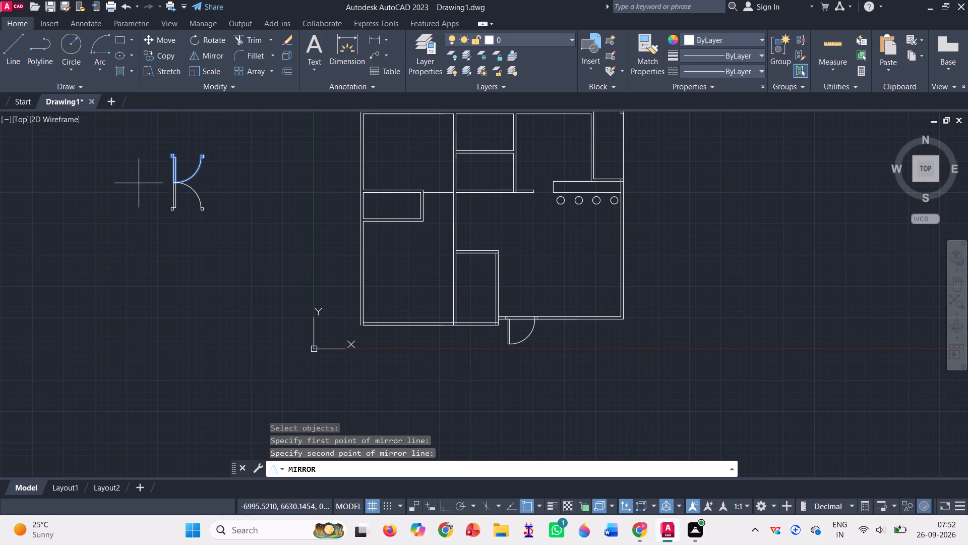
scroll(167, 188, up, 1)
click(157, 168)
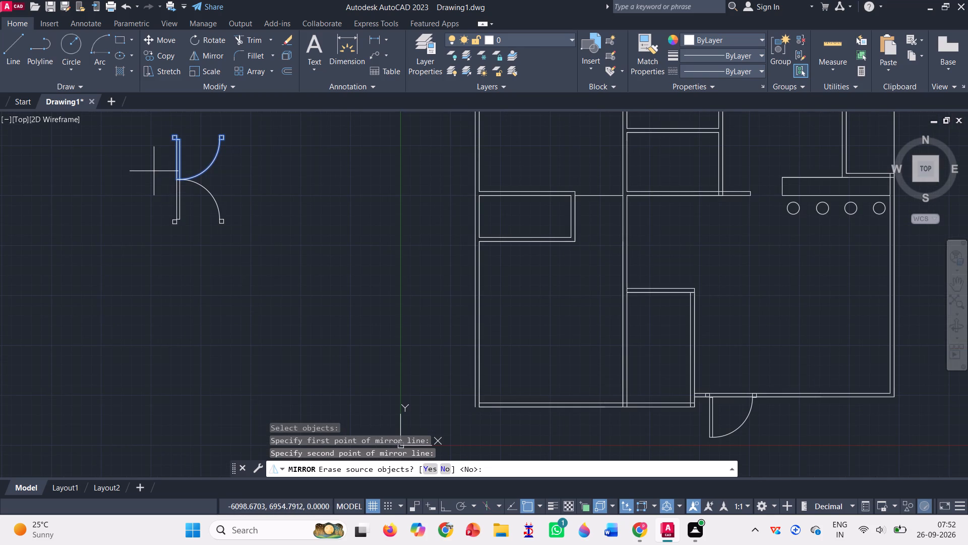
double_click(154, 171)
key(Return)
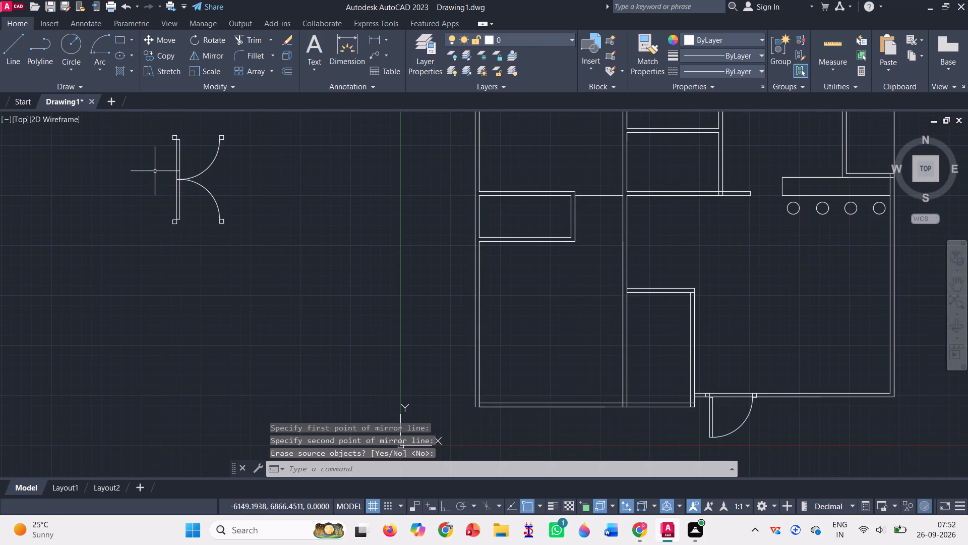
Move the mirrored door by its left jamb's lower-left corner onto the small middle room's bottom wall, near that room's left corner.
click(171, 39)
scroll(165, 158, up, 2)
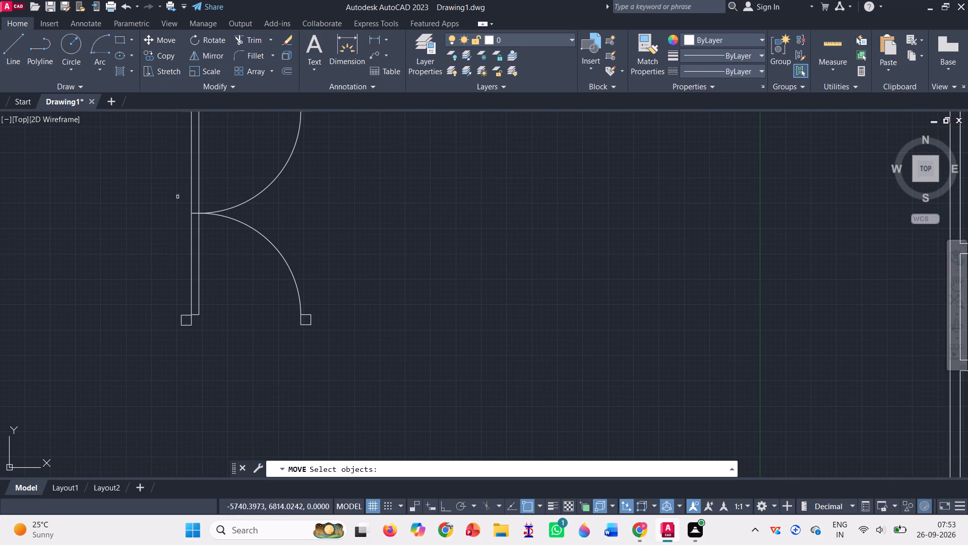
drag(147, 344, 380, 360)
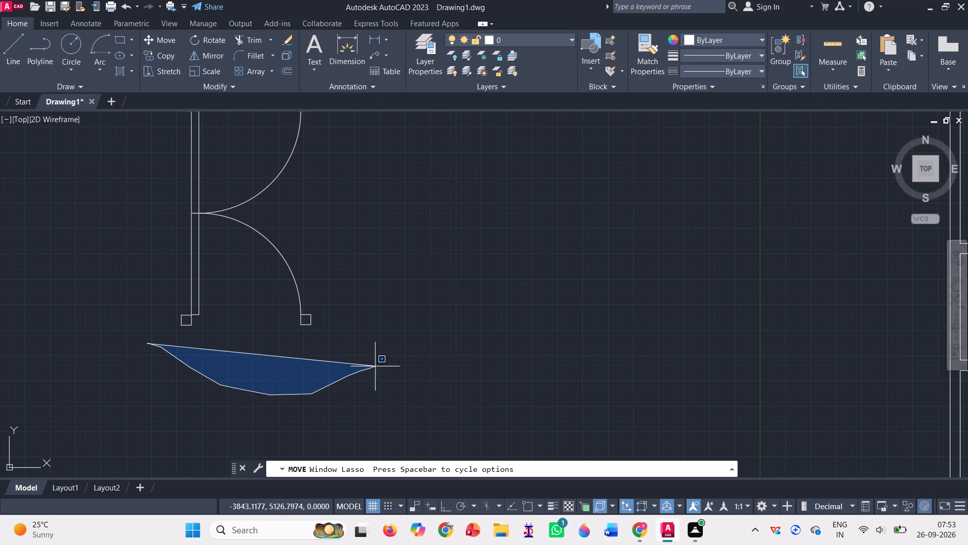
drag(380, 360, 214, 214)
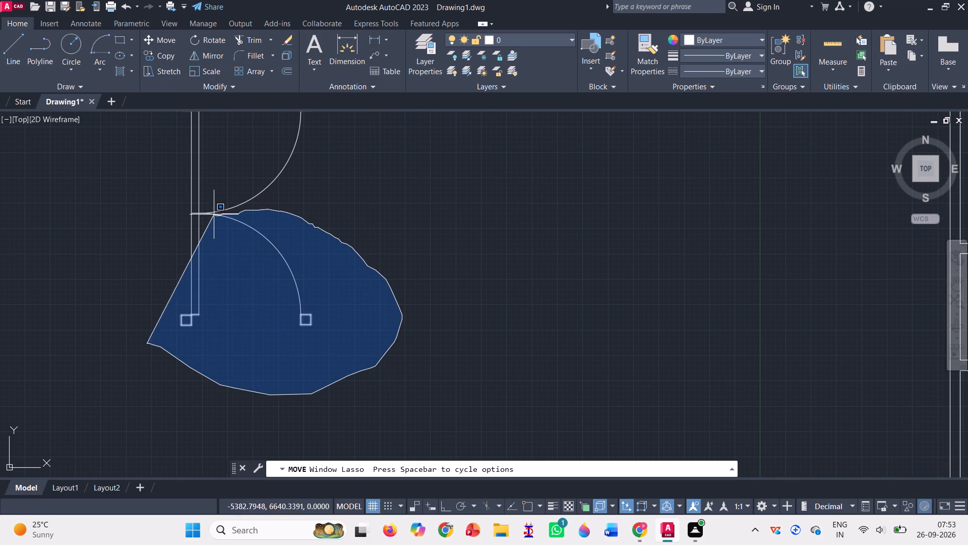
drag(214, 214, 167, 212)
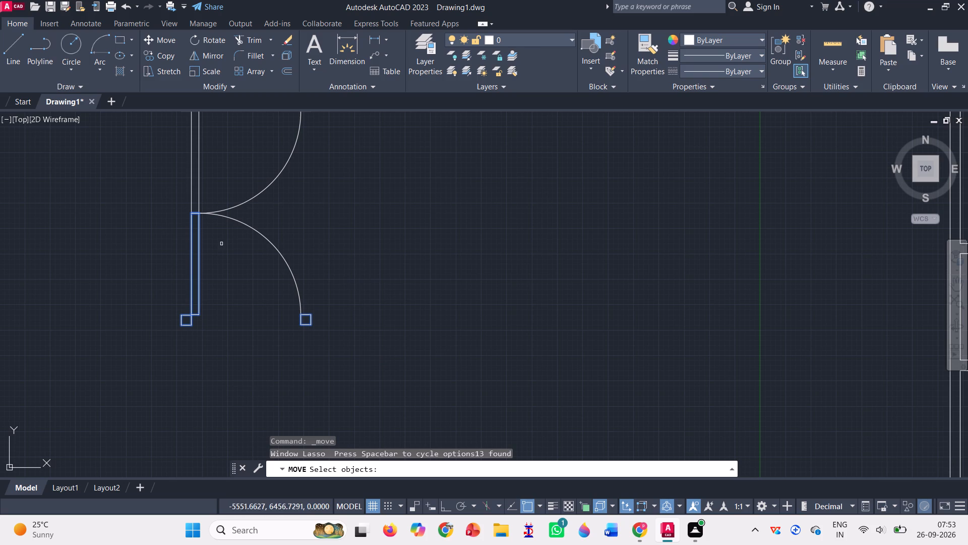
click(269, 242)
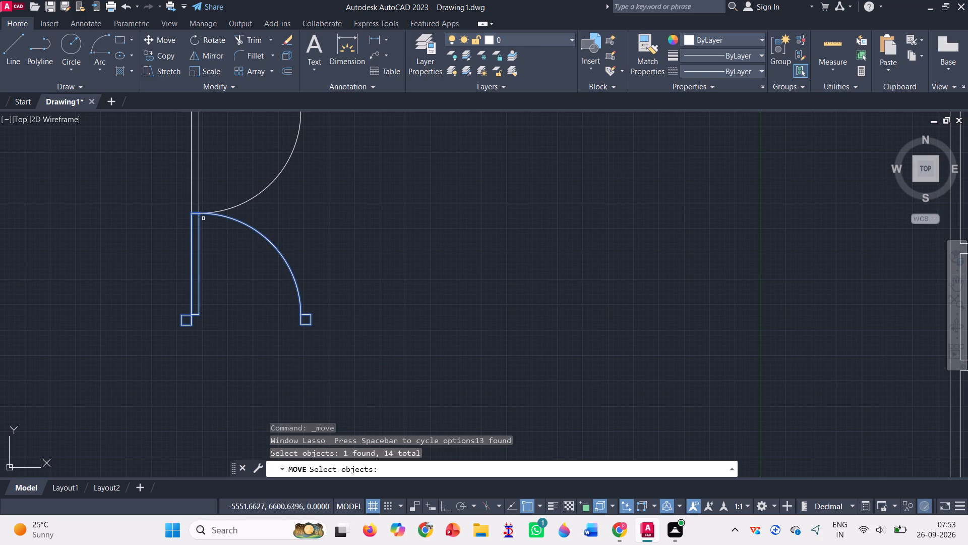
key(Return)
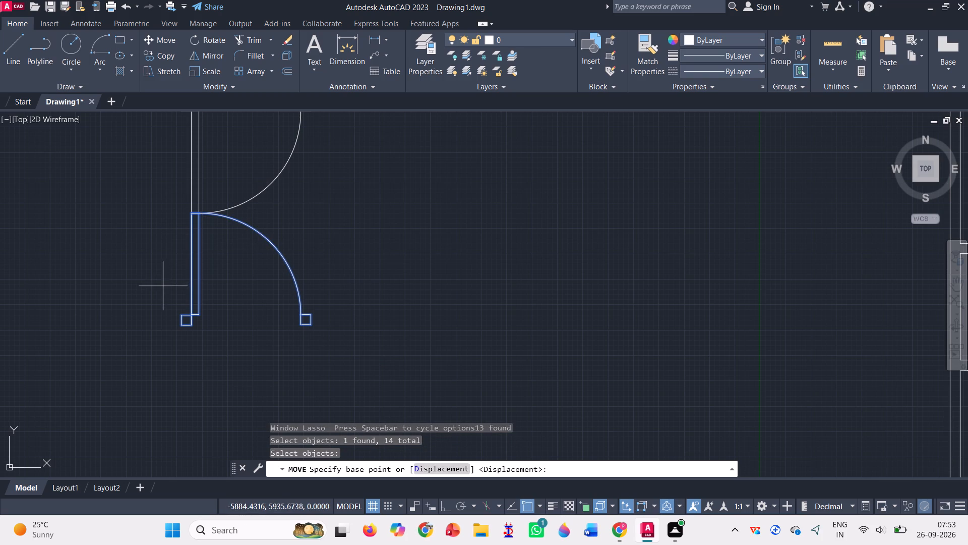
click(179, 327)
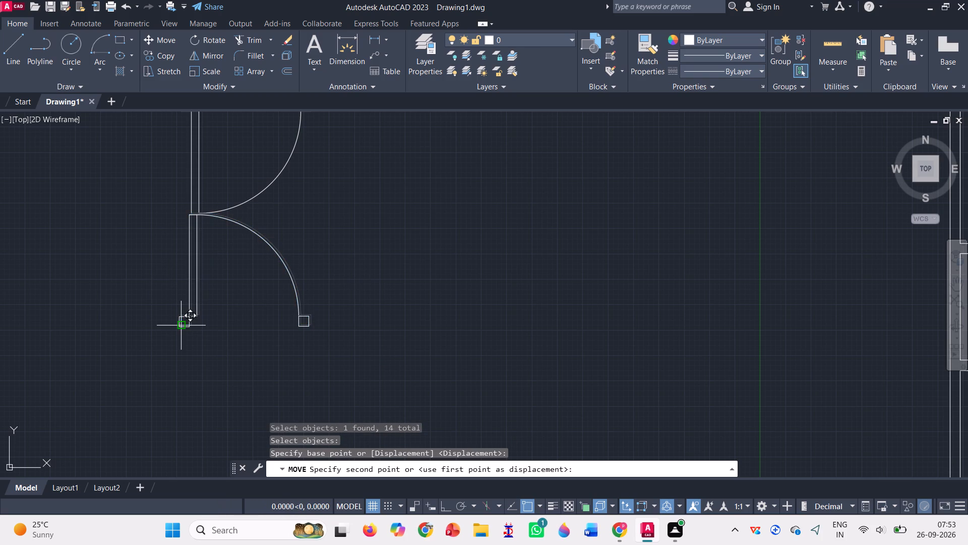
scroll(165, 348, down, 2)
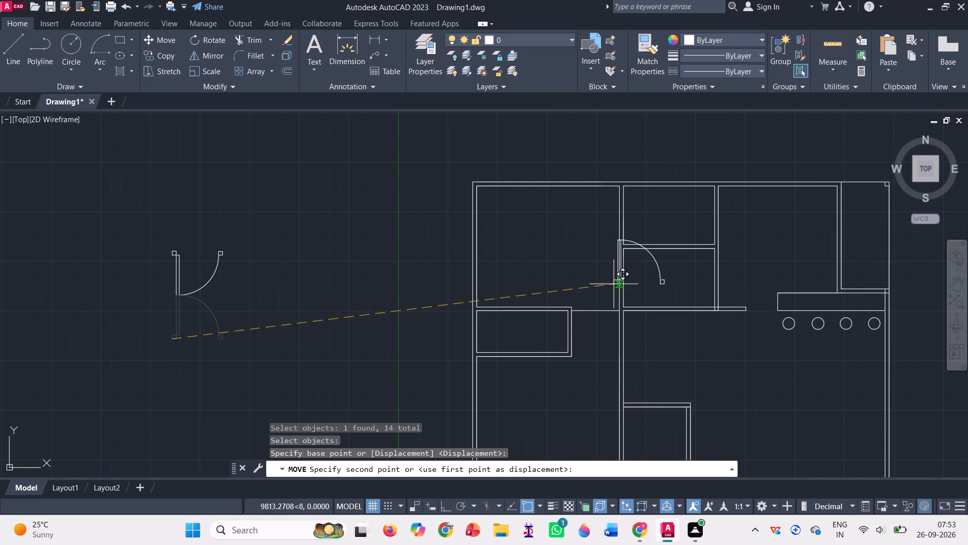
scroll(632, 308, up, 4)
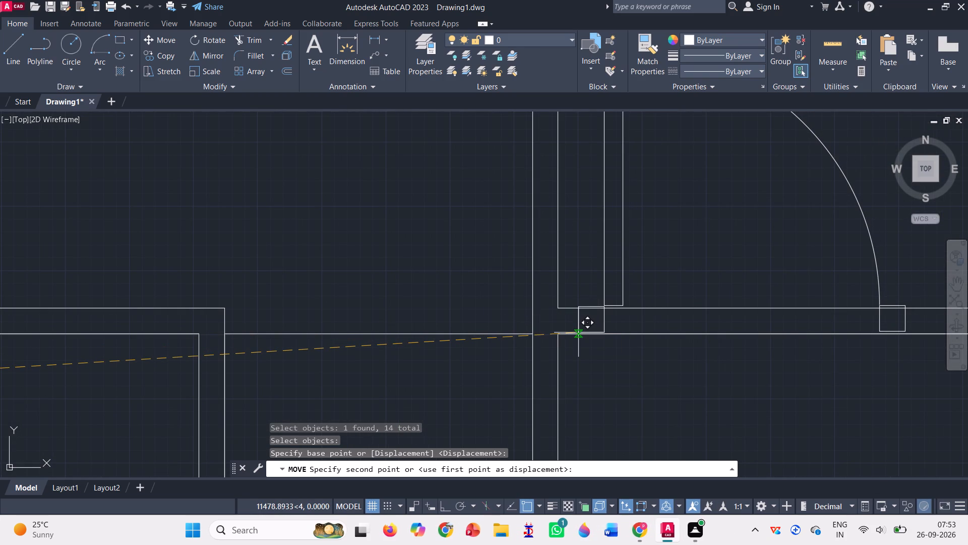
scroll(578, 334, up, 2)
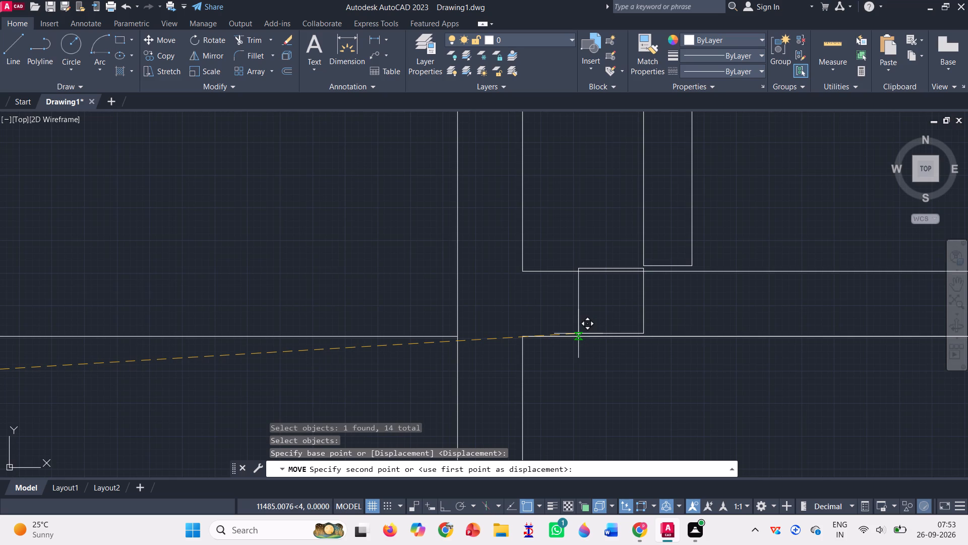
scroll(578, 334, up, 1)
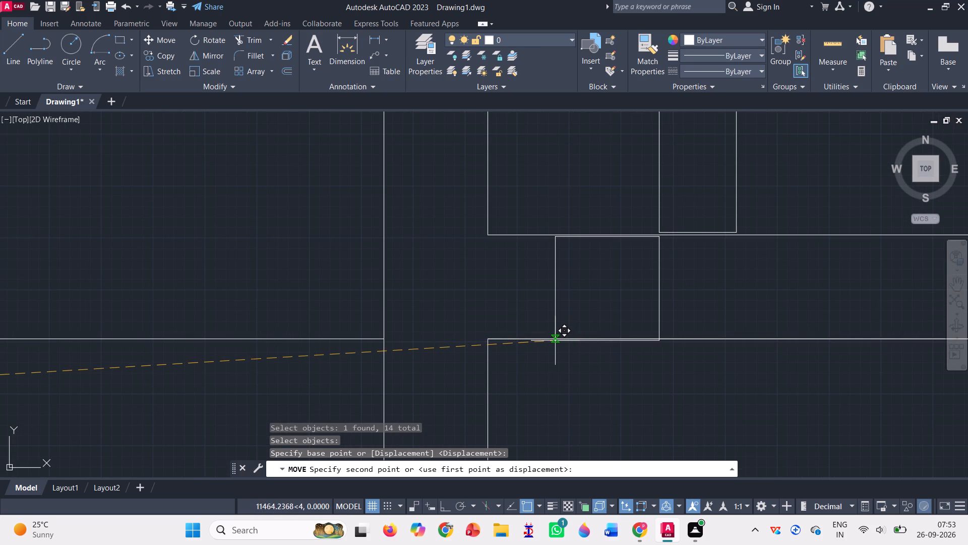
click(555, 341)
scroll(514, 332, down, 4)
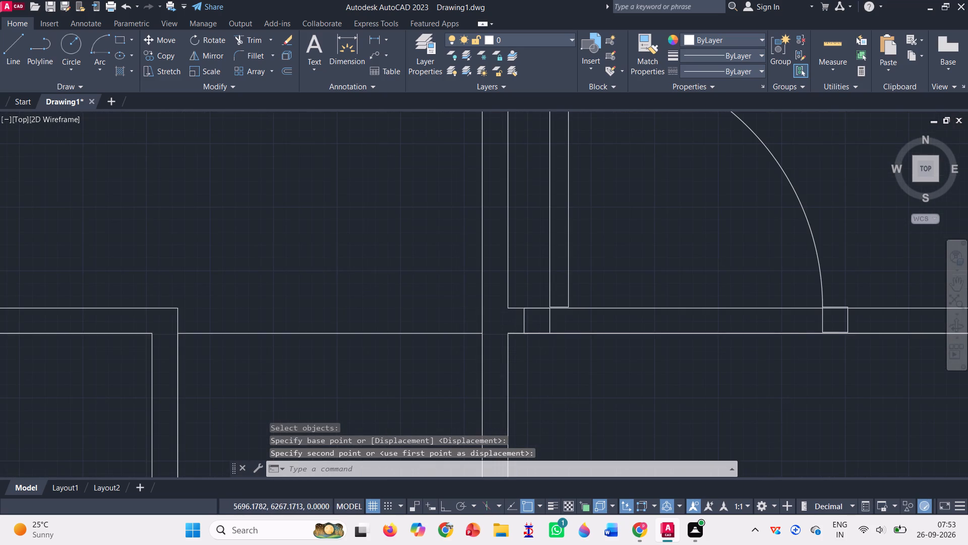
scroll(514, 330, up, 1)
scroll(514, 330, down, 3)
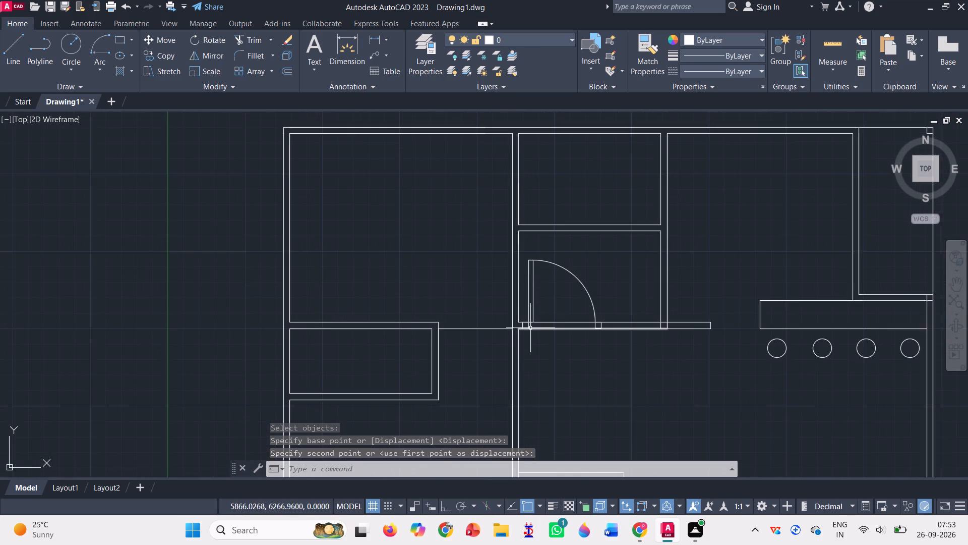
scroll(533, 328, up, 1)
scroll(533, 328, down, 1)
scroll(533, 328, up, 1)
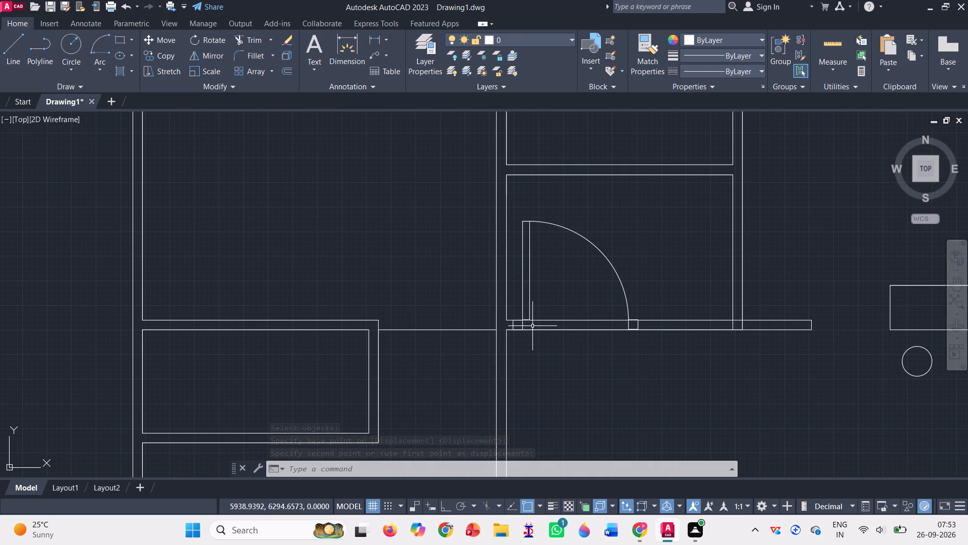
Draw a line closing the open lower end of the original door symbol's leaf, left of the plan.
scroll(486, 362, down, 2)
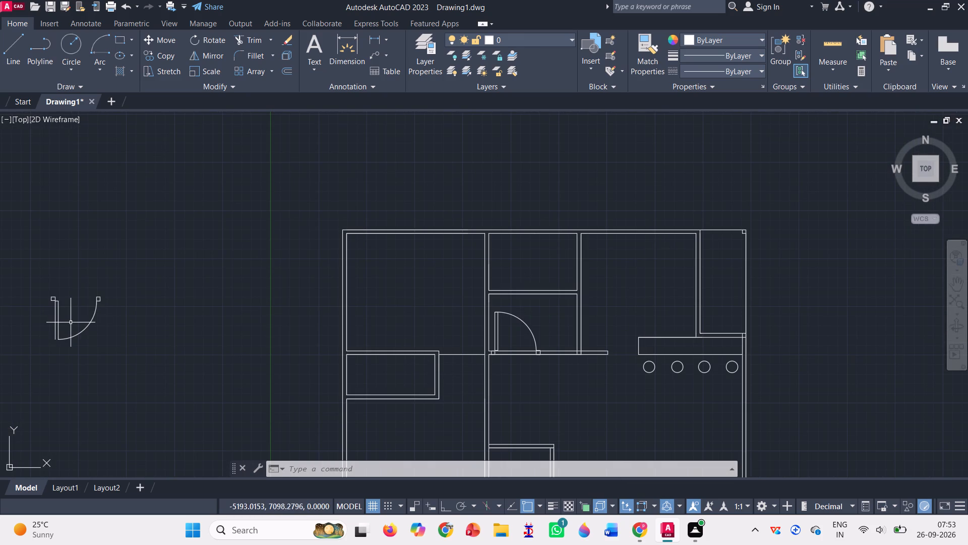
click(15, 56)
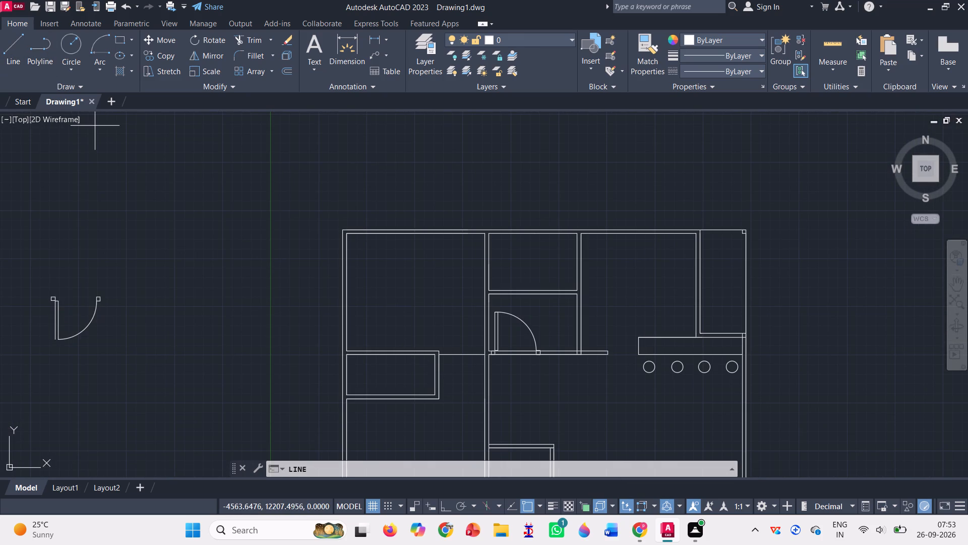
scroll(29, 349, up, 3)
scroll(125, 298, up, 2)
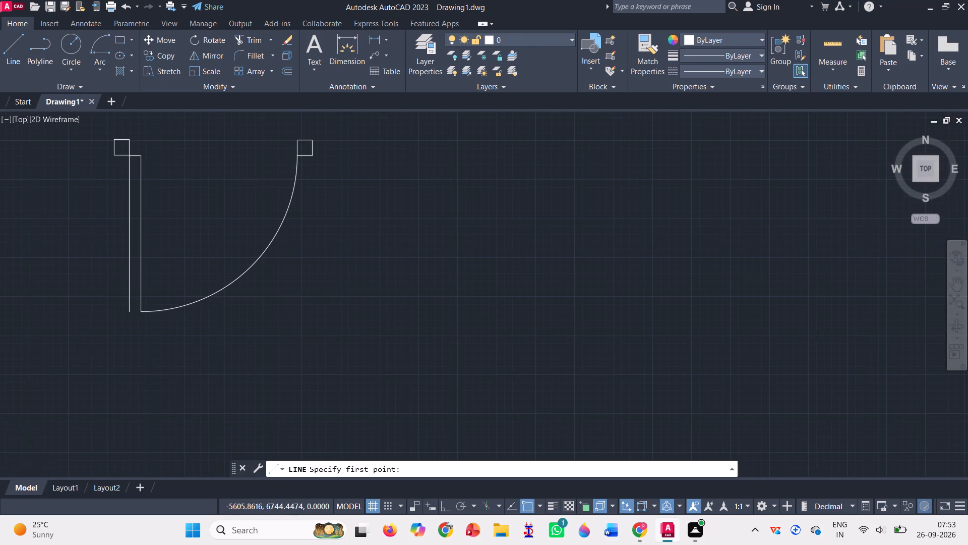
scroll(125, 298, up, 2)
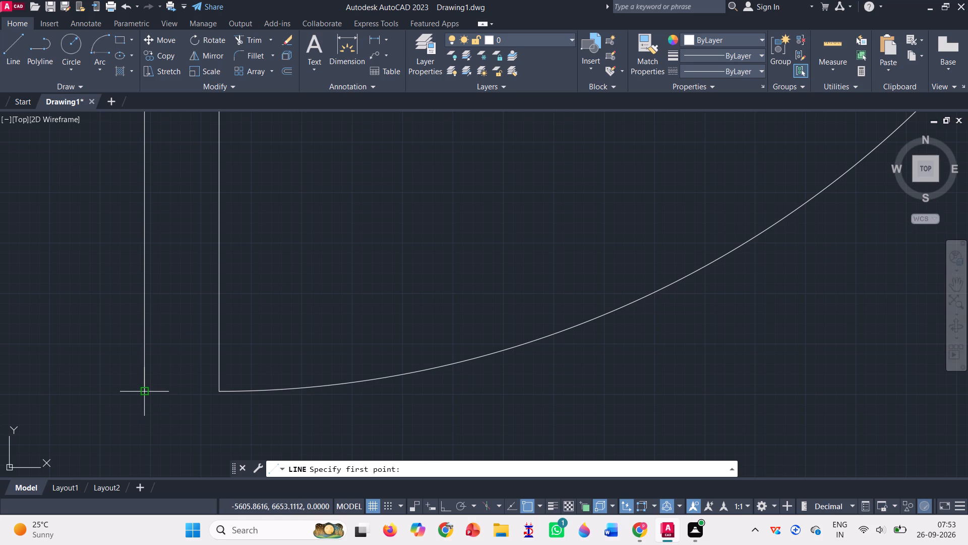
click(143, 395)
click(218, 391)
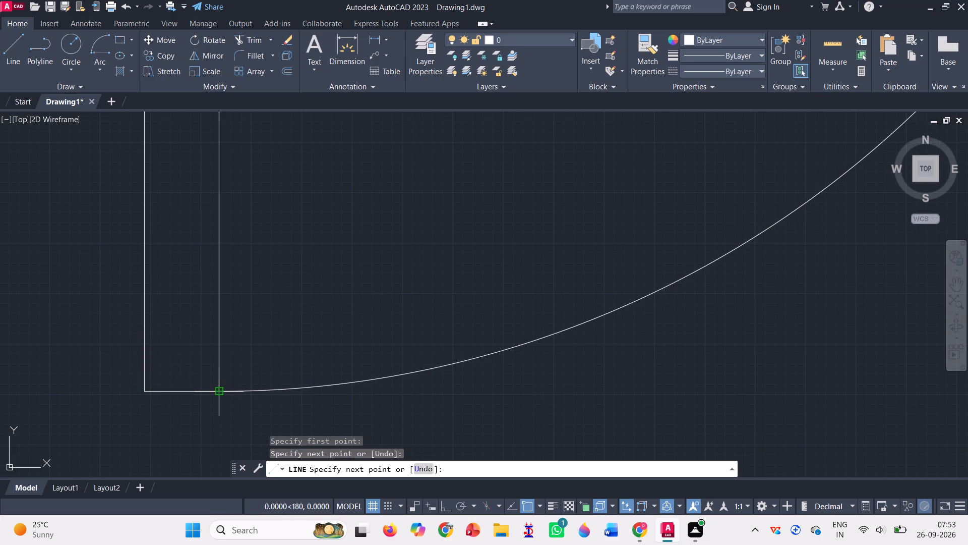
key(Return)
Rotate the original door symbol with both jambs 90° counterclockwise about its left jamb's upper-left corner, with Ortho on.
scroll(219, 414, down, 4)
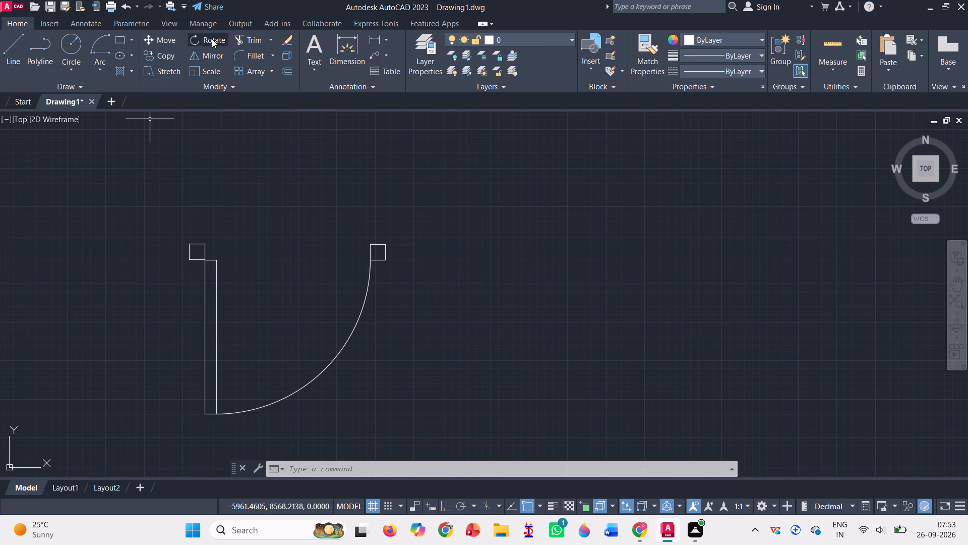
click(212, 39)
drag(128, 243, 411, 191)
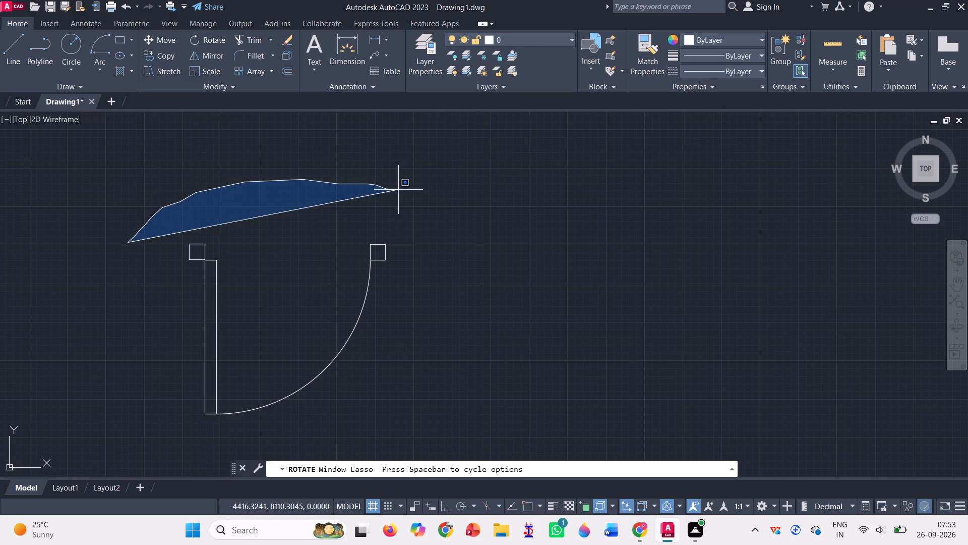
drag(411, 191, 159, 446)
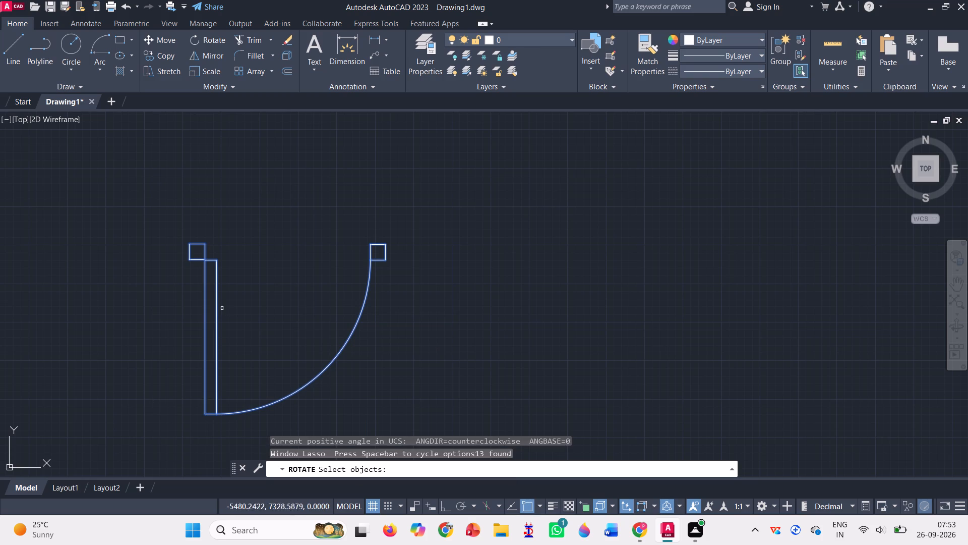
key(Return)
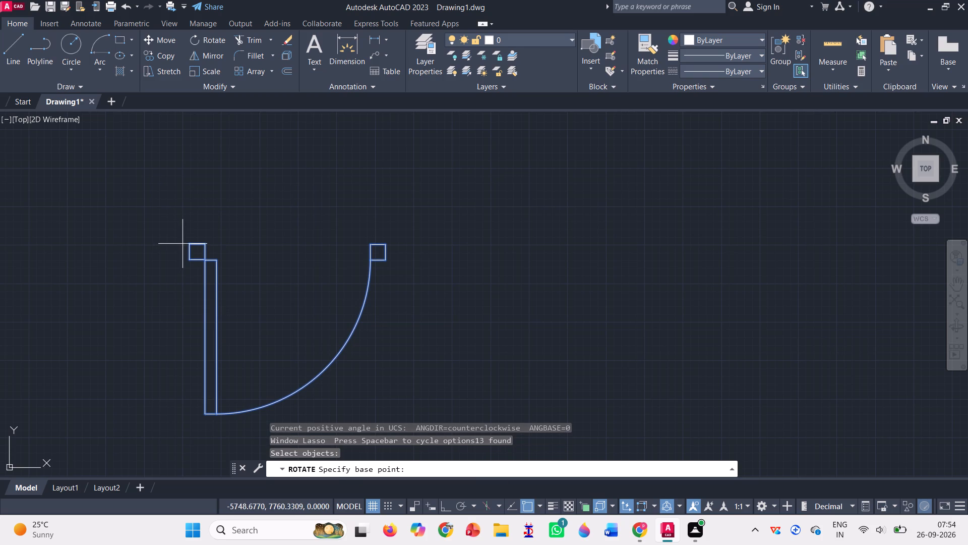
click(189, 244)
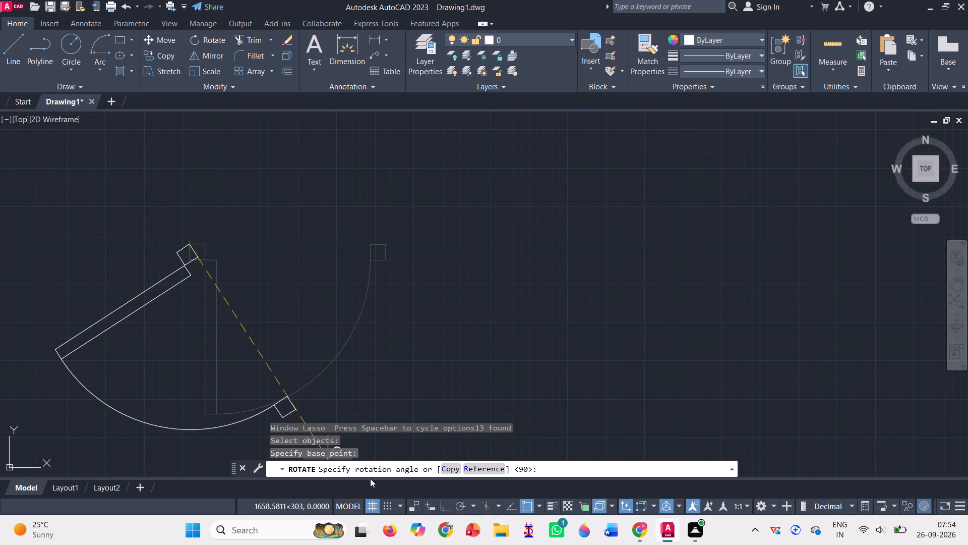
click(444, 504)
scroll(331, 279, down, 2)
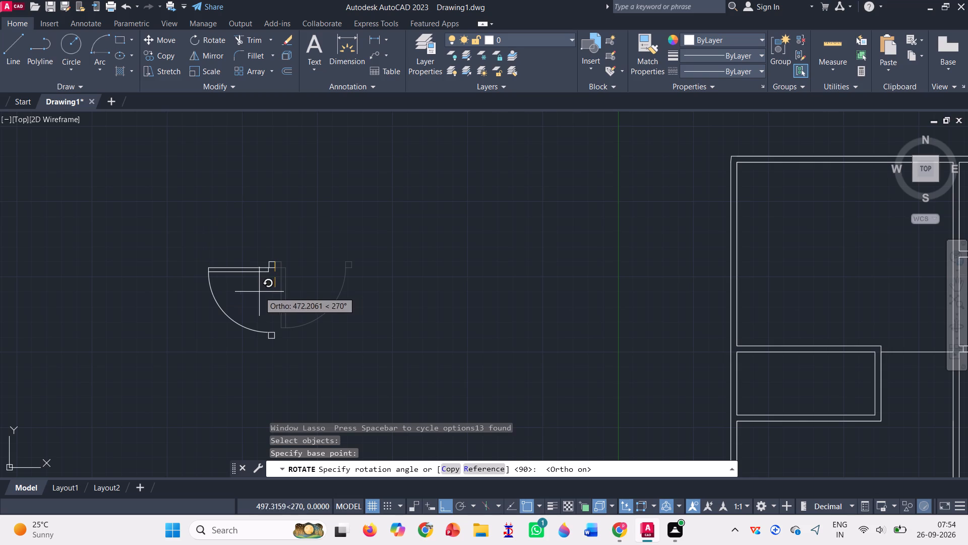
click(240, 182)
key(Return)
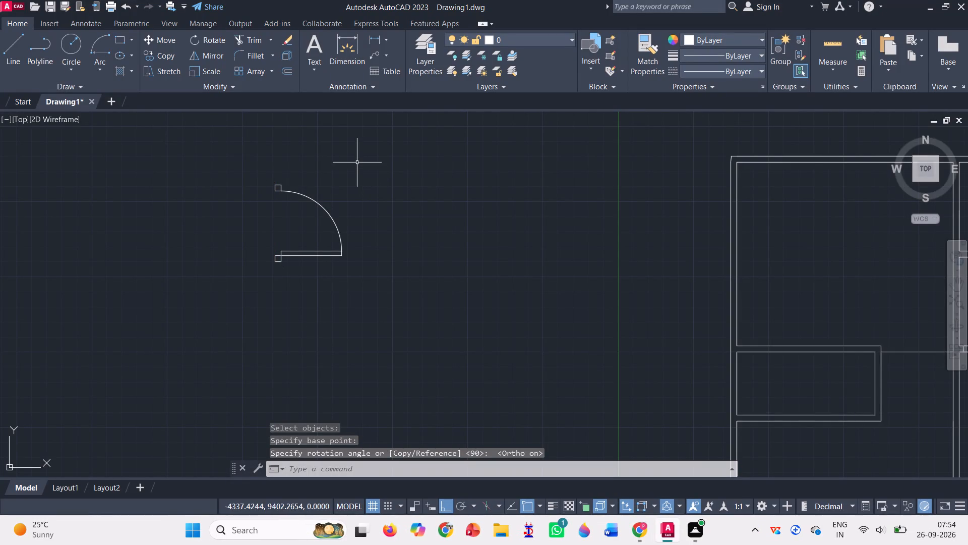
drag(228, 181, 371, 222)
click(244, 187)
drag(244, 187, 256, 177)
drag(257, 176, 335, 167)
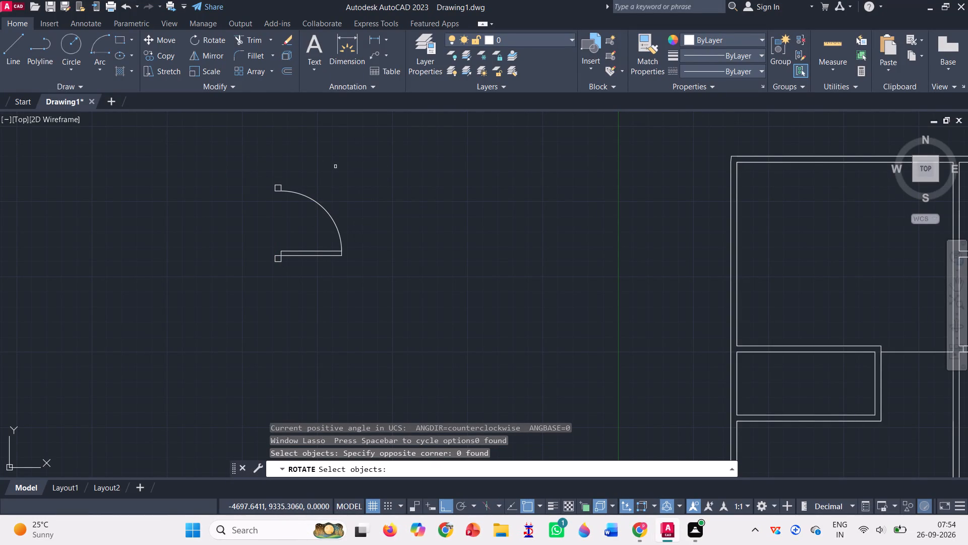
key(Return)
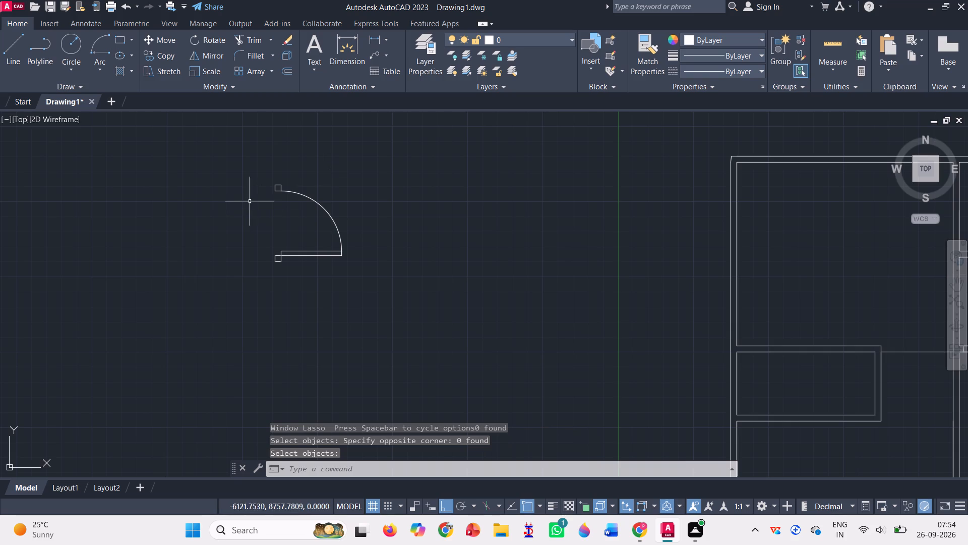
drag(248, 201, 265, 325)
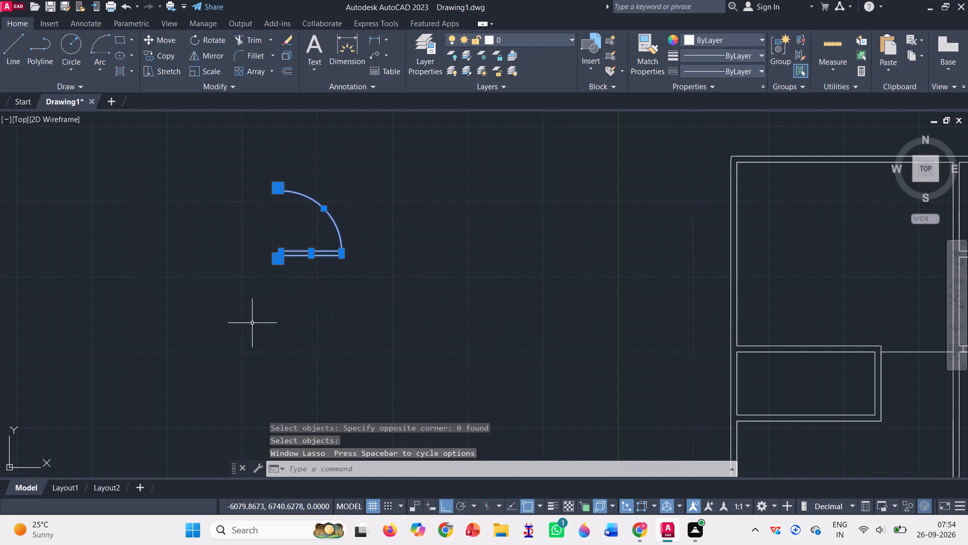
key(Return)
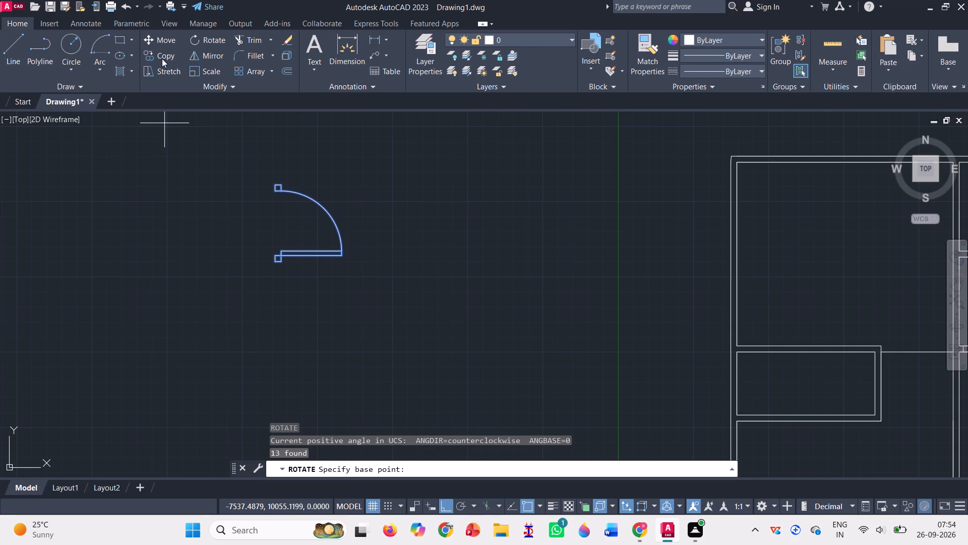
Copy the rotated door symbol by its lower jamb's lower-left corner onto the left wall of the narrow upper-right room, near its lower end, with Ortho off.
click(163, 58)
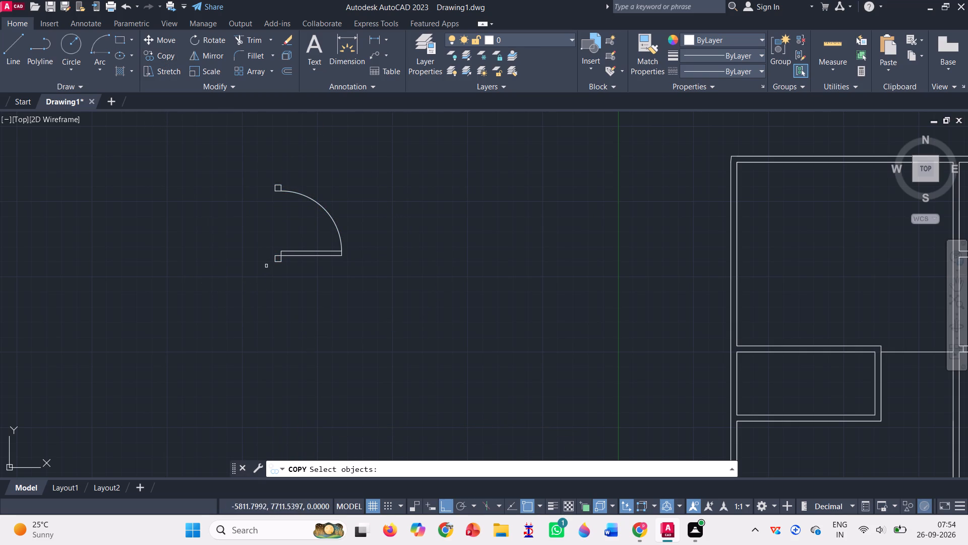
scroll(264, 268, up, 3)
scroll(277, 198, down, 5)
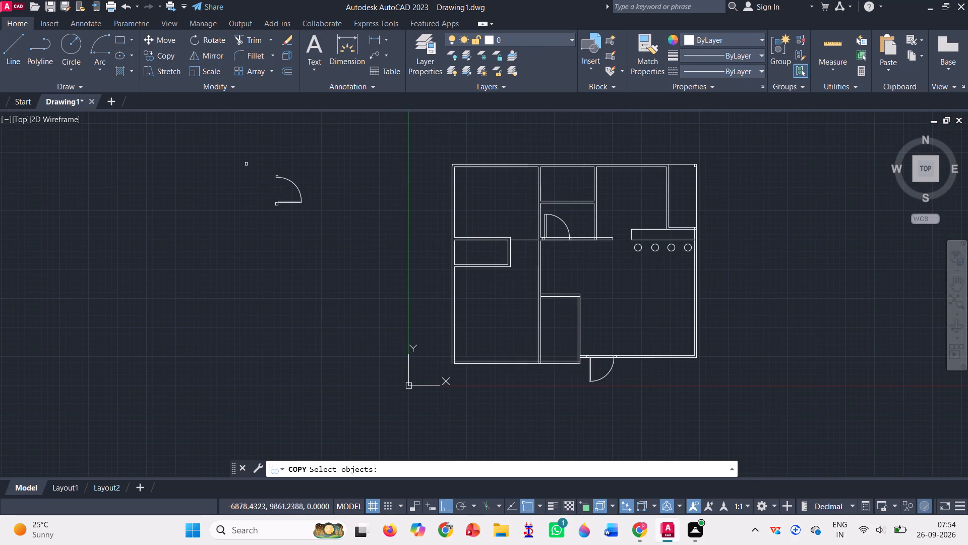
drag(241, 183, 251, 262)
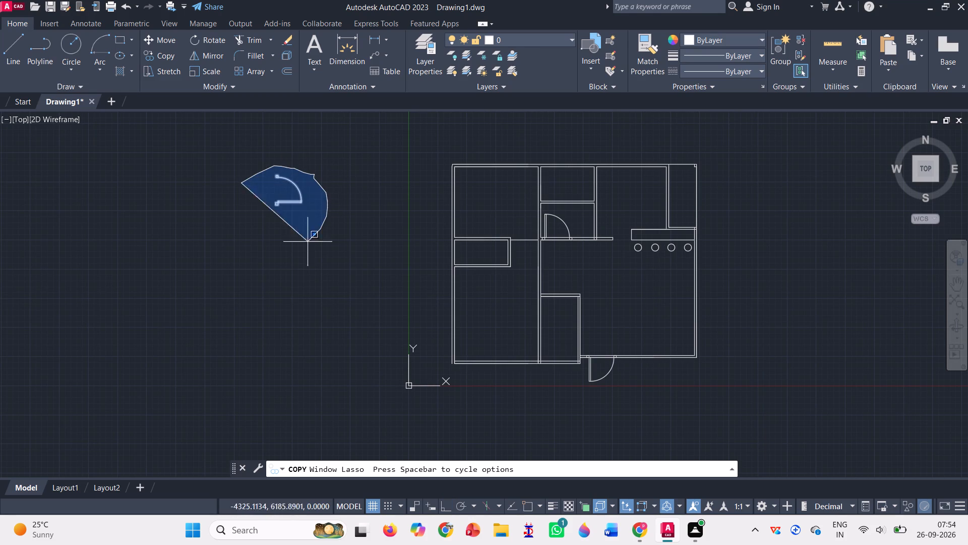
drag(251, 262, 243, 265)
key(Return)
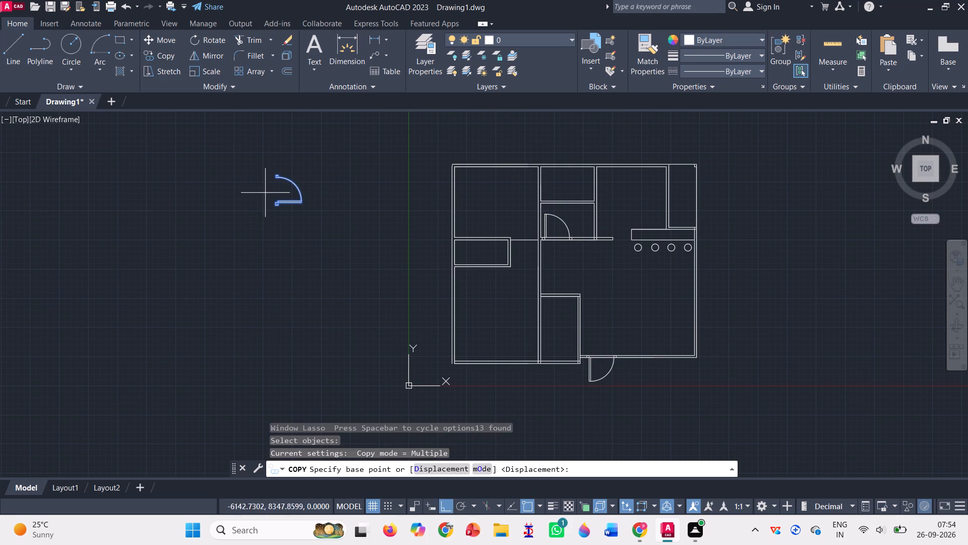
scroll(287, 194, up, 3)
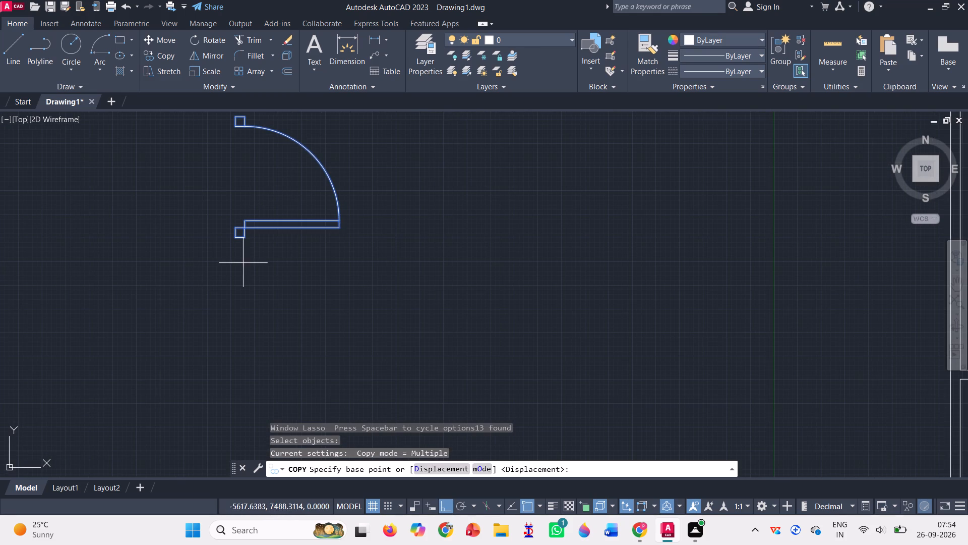
click(234, 237)
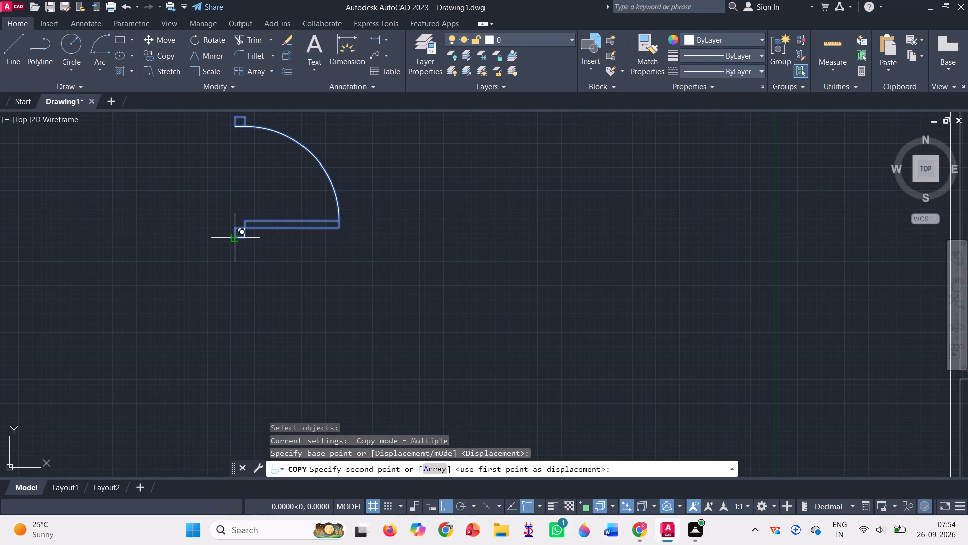
scroll(222, 242, down, 4)
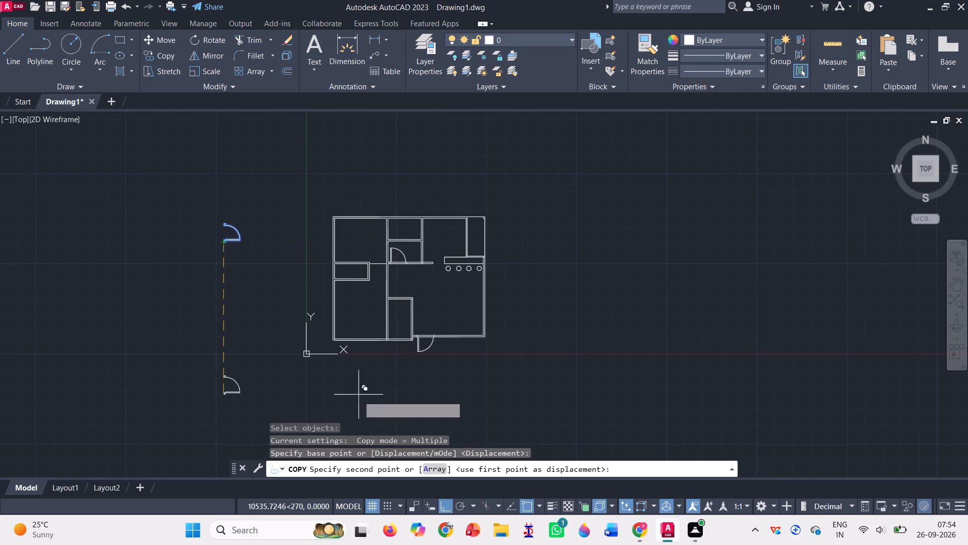
click(441, 506)
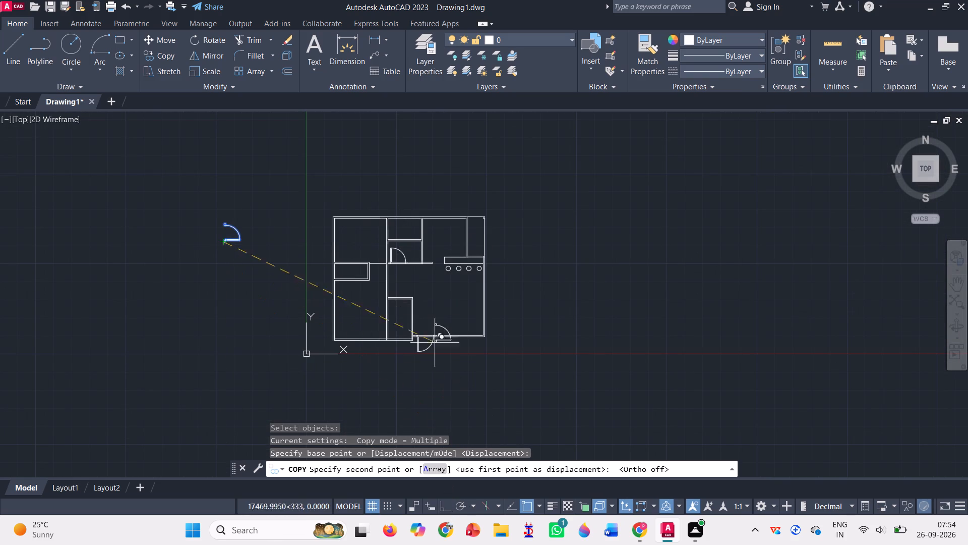
scroll(457, 261, up, 3)
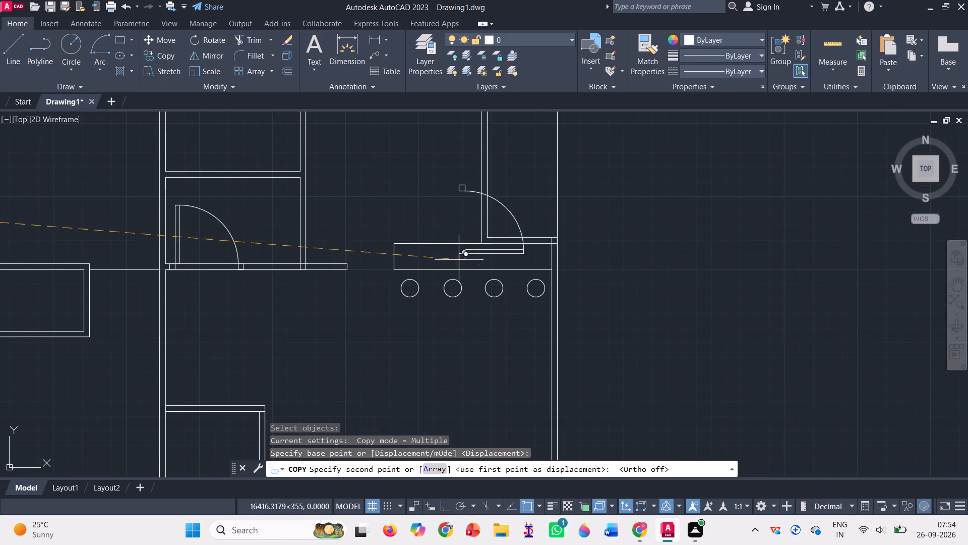
scroll(480, 234, up, 4)
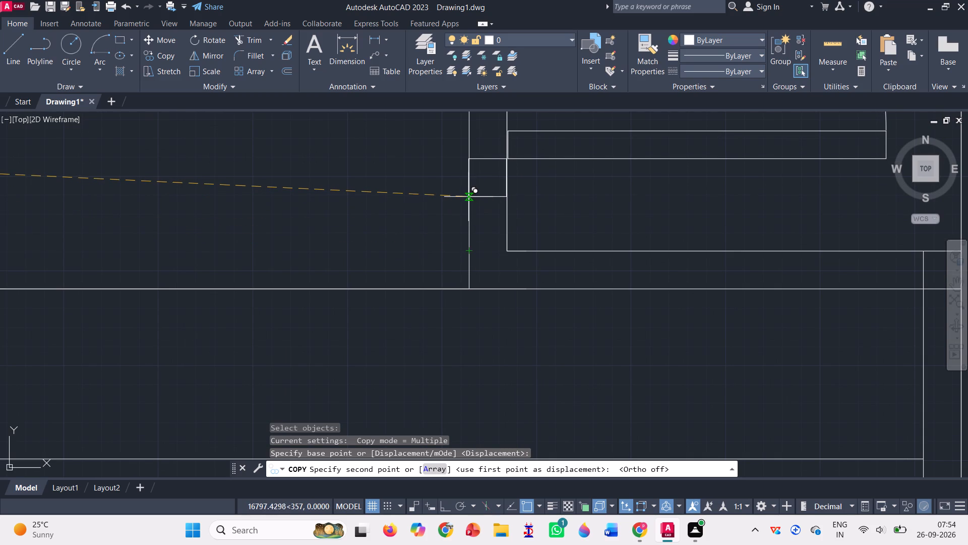
click(468, 197)
scroll(440, 214, down, 5)
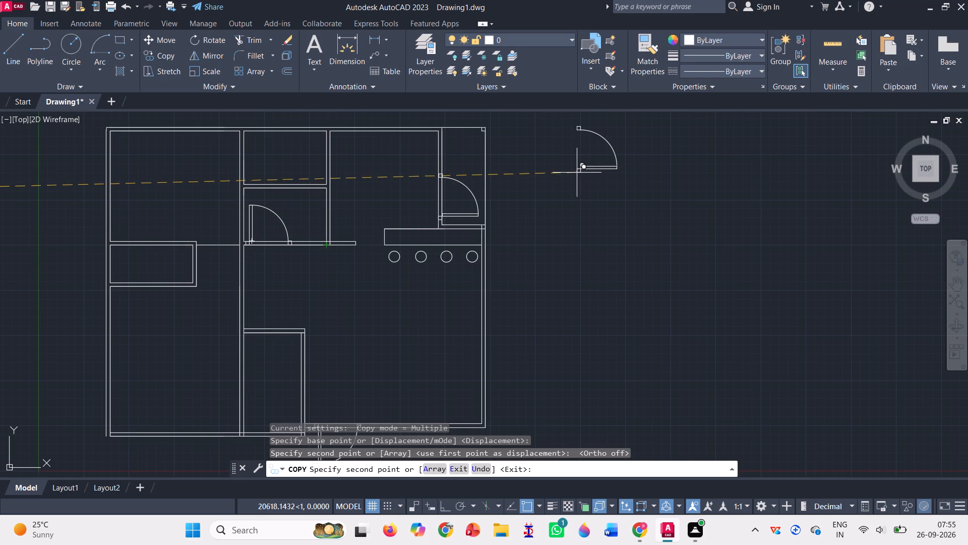
scroll(558, 173, down, 2)
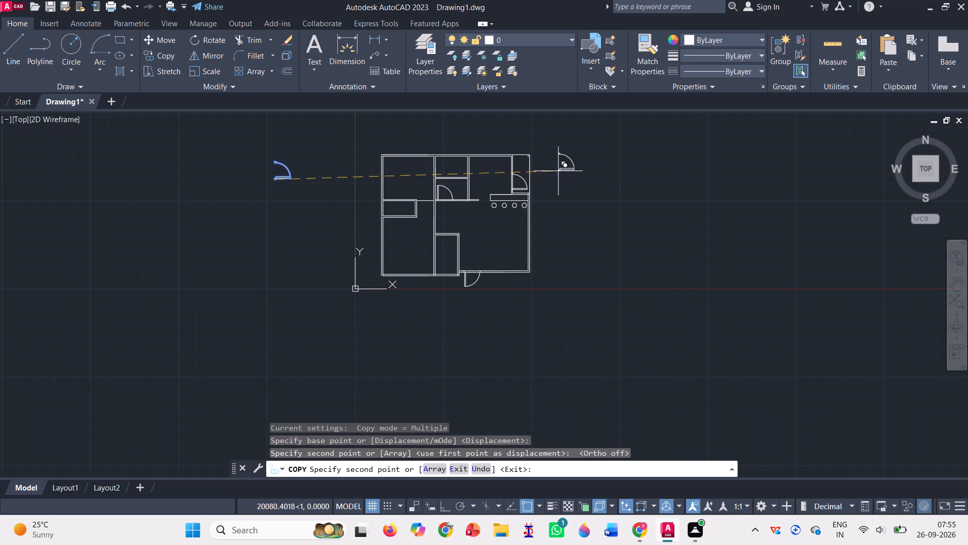
key(Return)
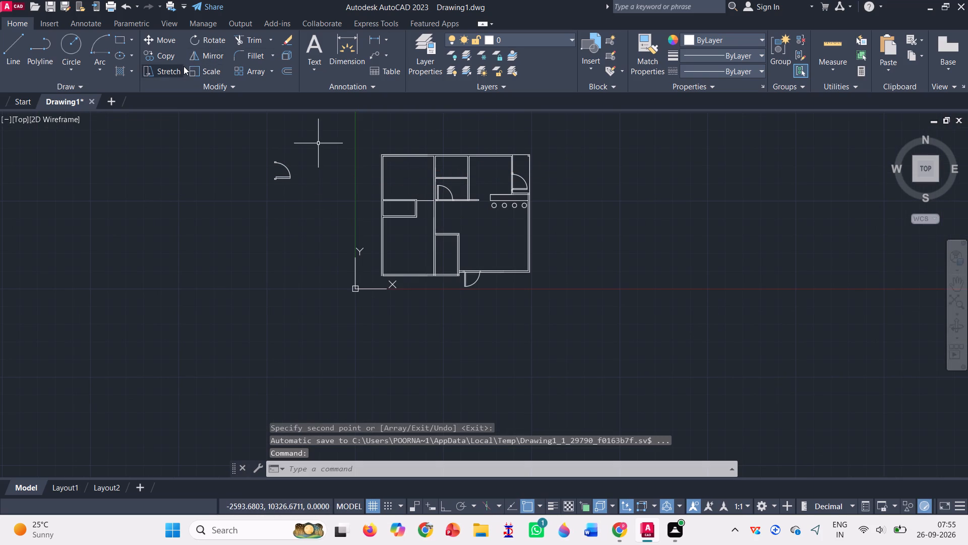
Rotate the standalone door symbol outside the plan.
click(215, 37)
drag(261, 179, 270, 165)
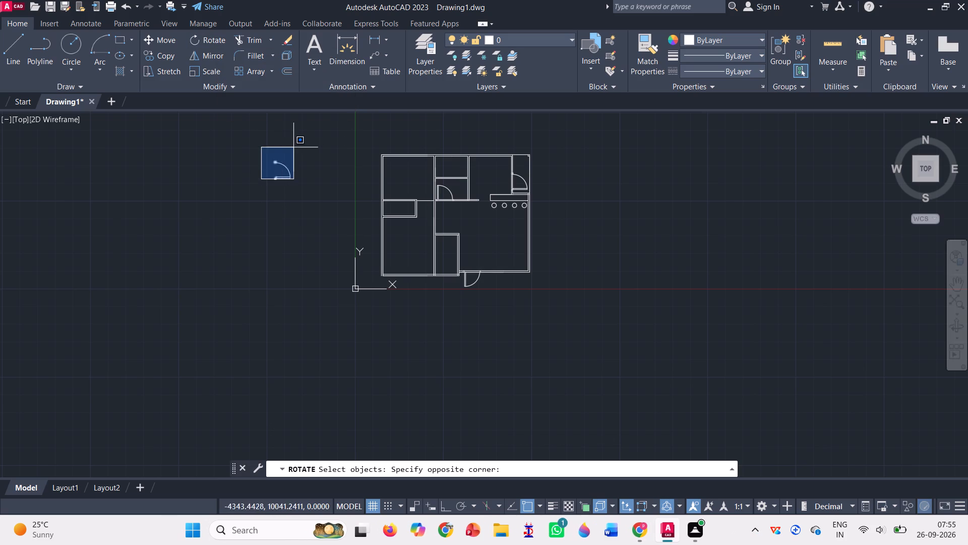
click(320, 178)
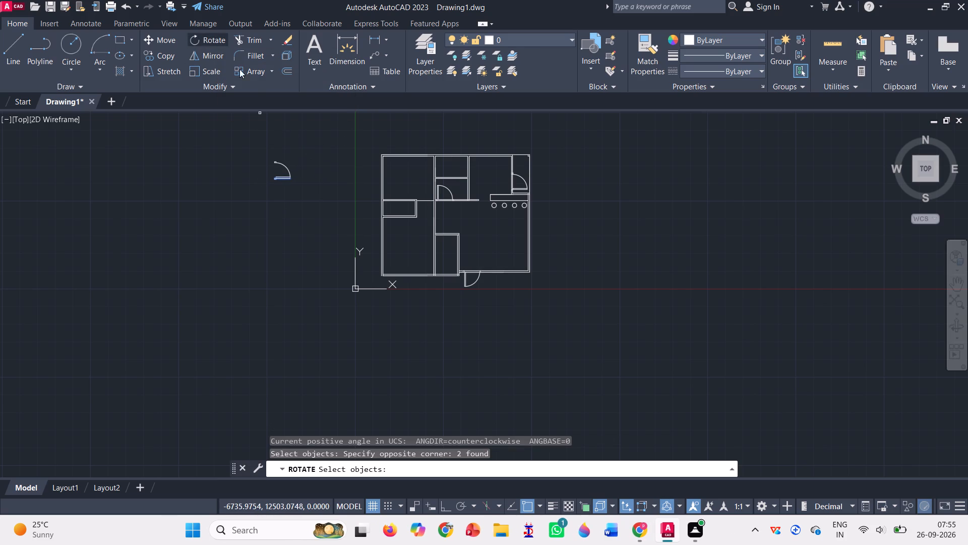
Rotate the whole standalone door symbol with both jambs 90° counterclockwise about its upper jamb's upper-left corner.
scroll(257, 144, up, 1)
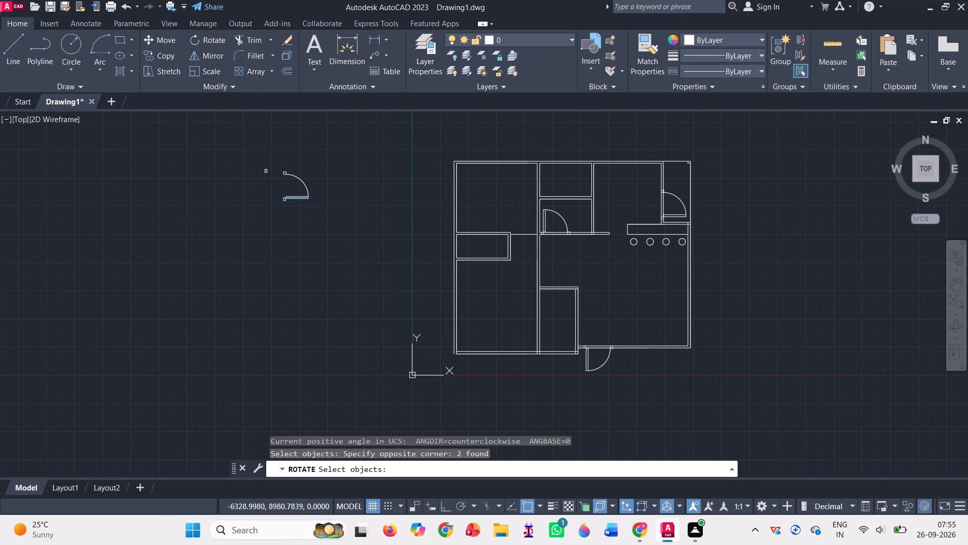
drag(264, 169, 276, 262)
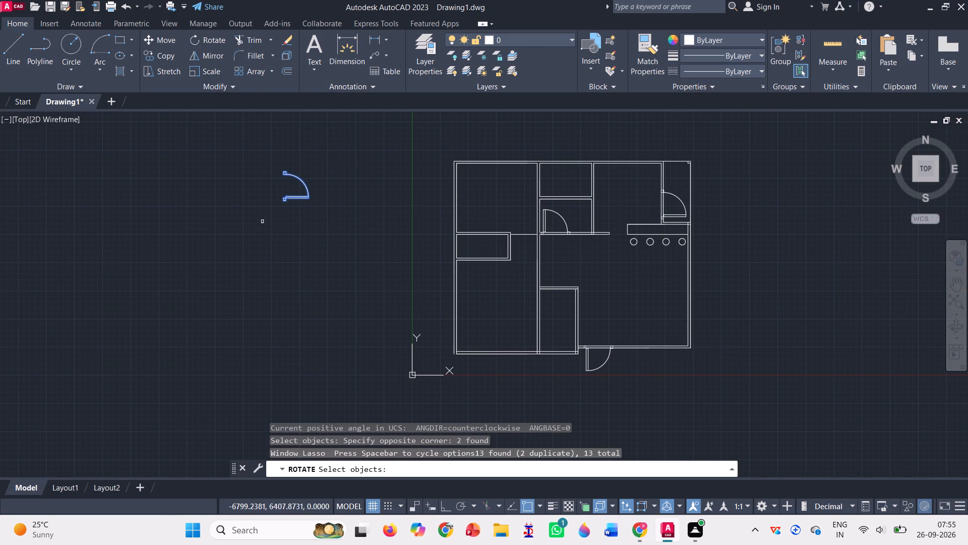
key(Return)
scroll(270, 162, up, 2)
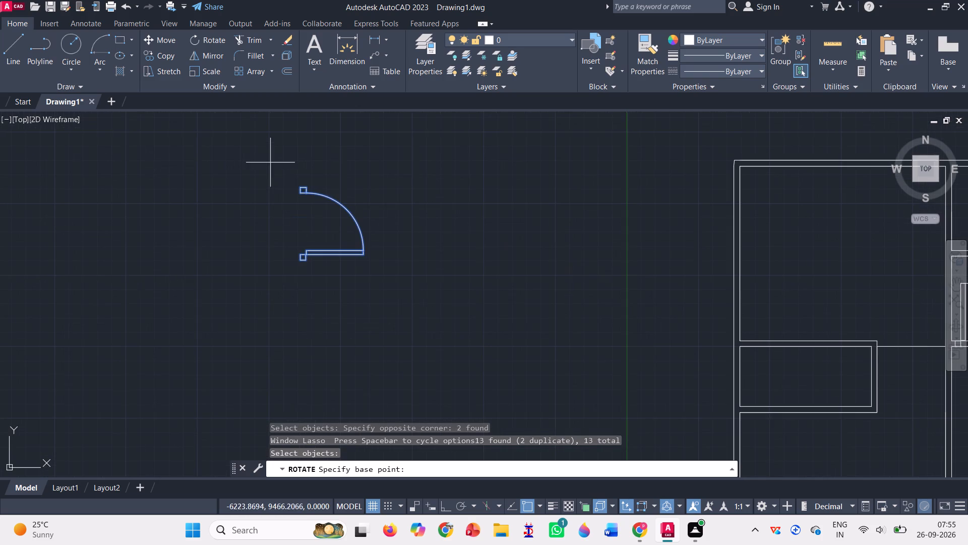
click(295, 185)
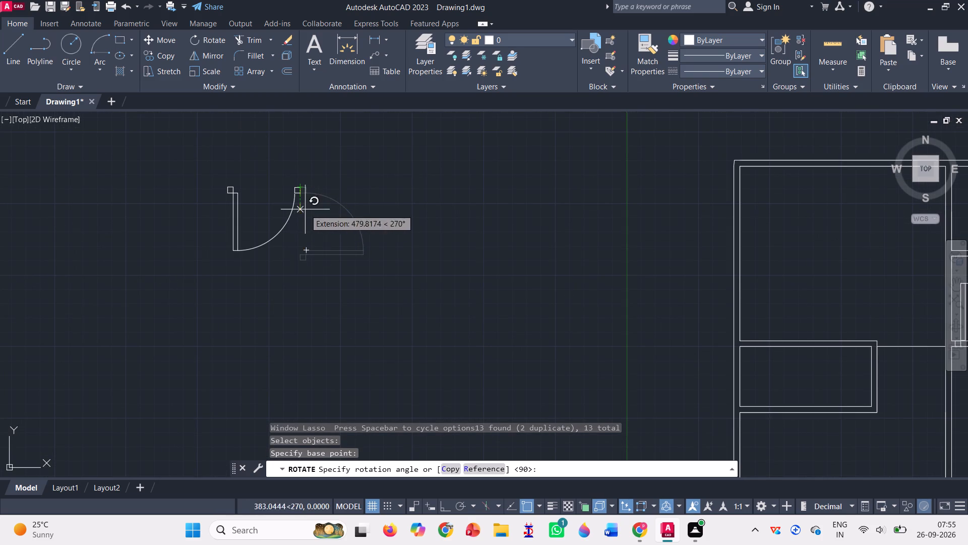
click(294, 145)
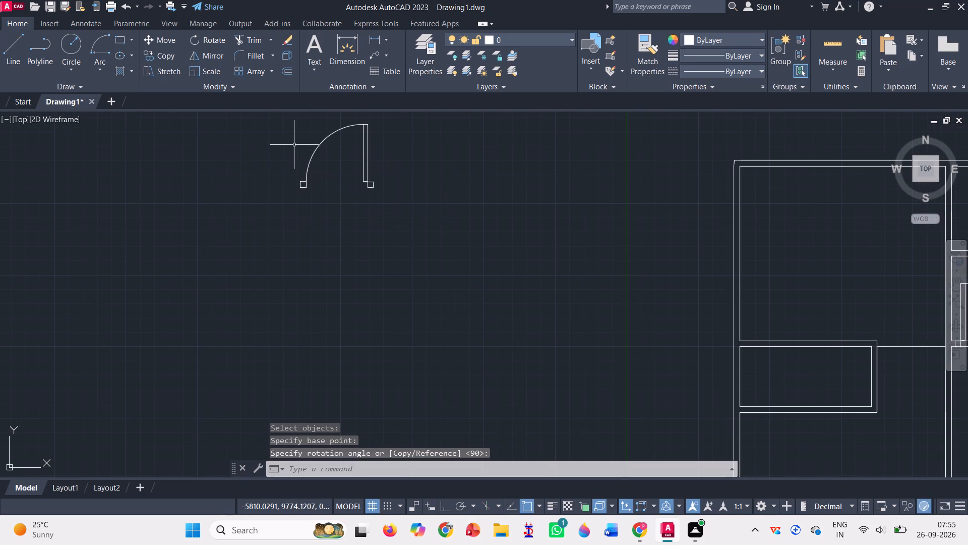
scroll(296, 194, down, 2)
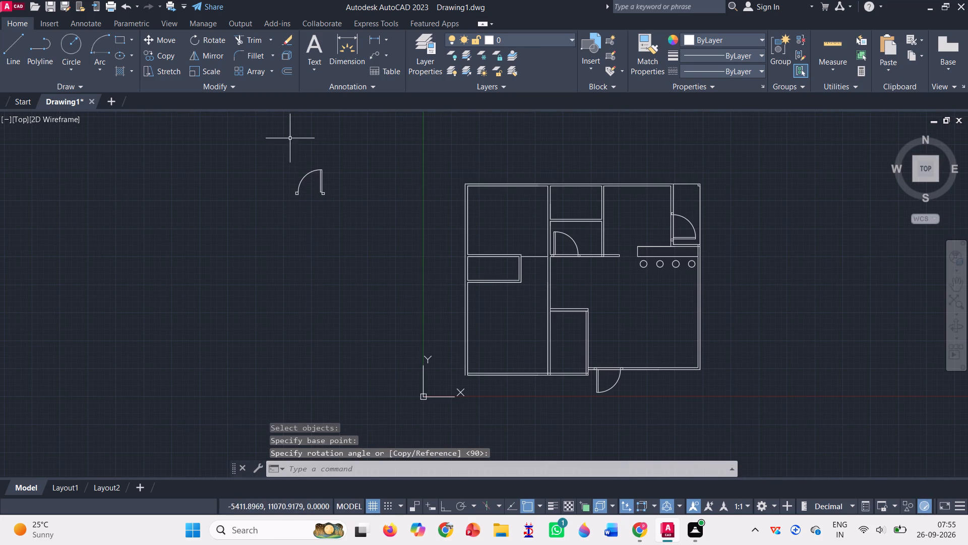
Mirror the standalone door symbol across a vertical line through its left jamb's lower-left corner, with Ortho on, keeping the source objects.
click(201, 59)
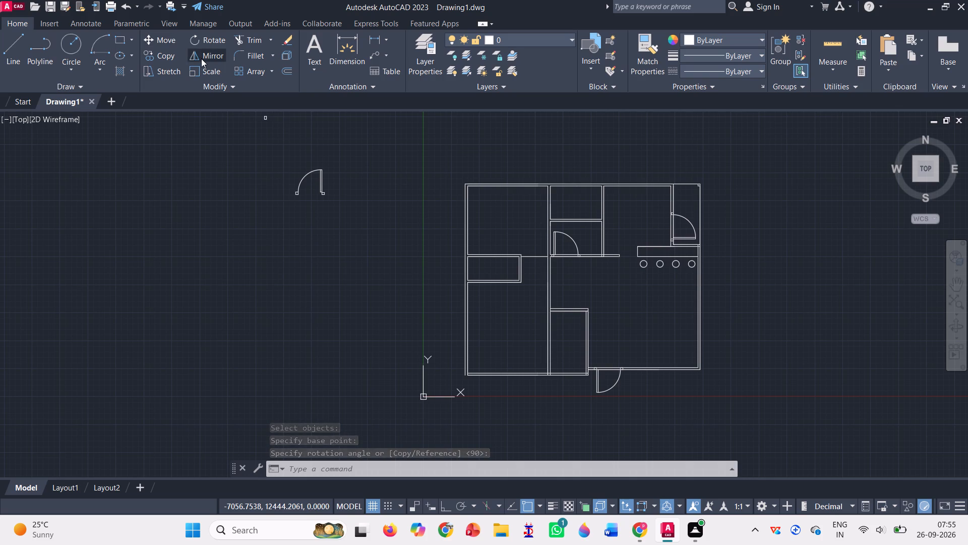
drag(270, 197, 272, 194)
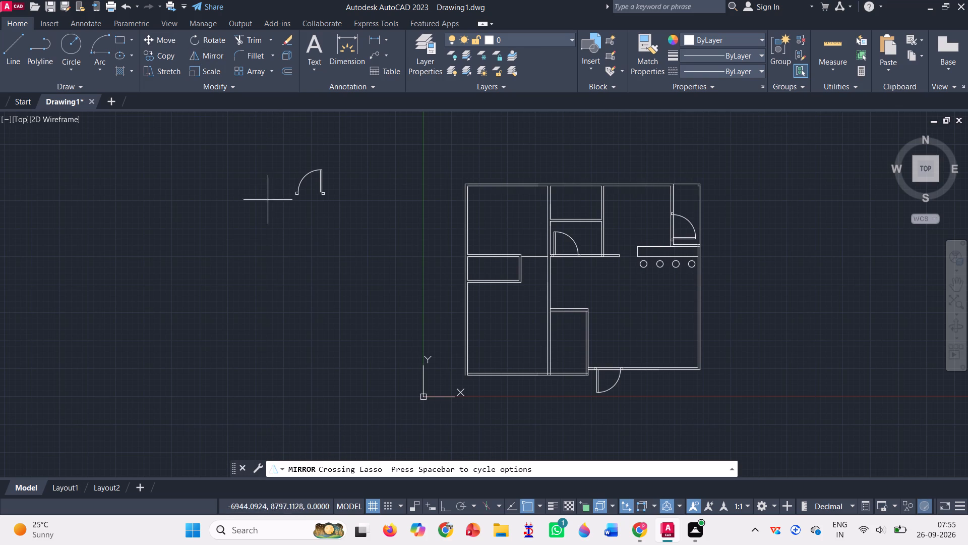
drag(272, 194, 289, 177)
click(289, 177)
click(292, 175)
click(297, 170)
drag(299, 170, 311, 165)
drag(318, 162, 323, 162)
drag(325, 160, 333, 159)
drag(335, 157, 351, 158)
click(351, 158)
drag(355, 159, 361, 160)
click(361, 161)
drag(365, 163, 370, 174)
drag(370, 177, 371, 204)
click(278, 166)
drag(278, 166, 307, 159)
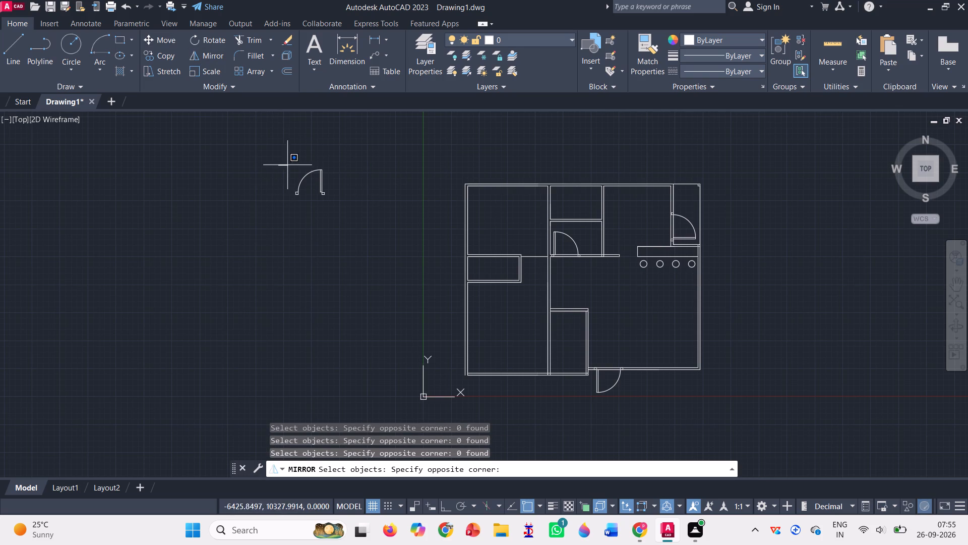
drag(307, 159, 327, 253)
click(336, 223)
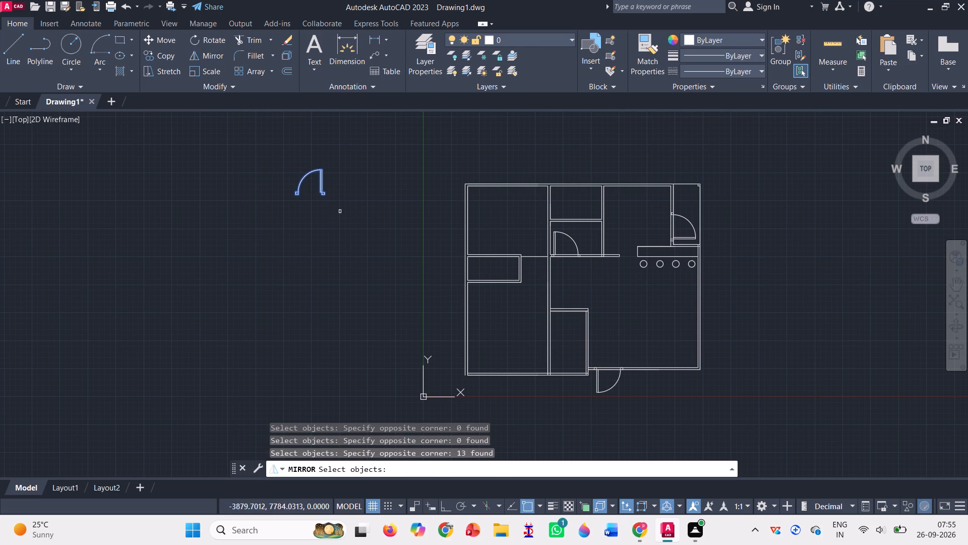
scroll(340, 190, up, 1)
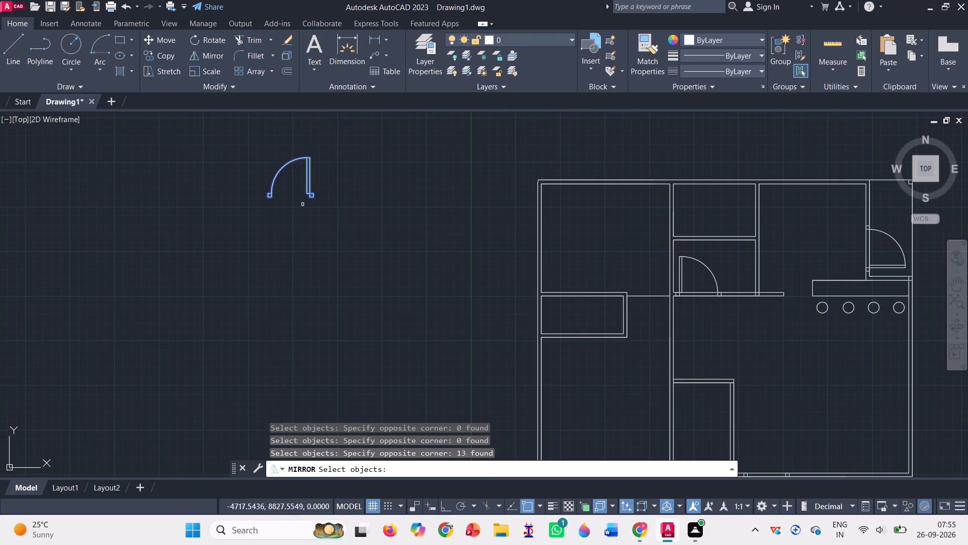
scroll(306, 204, up, 3)
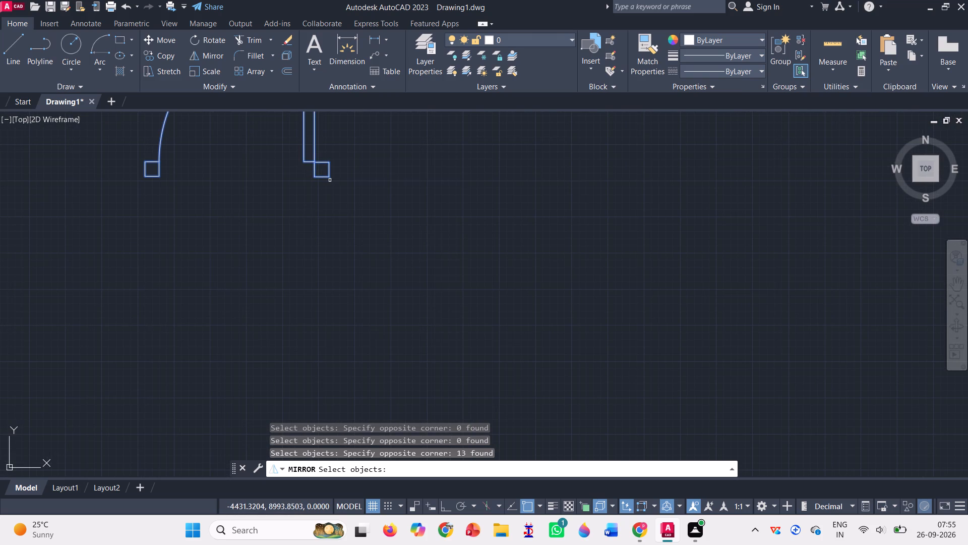
click(143, 177)
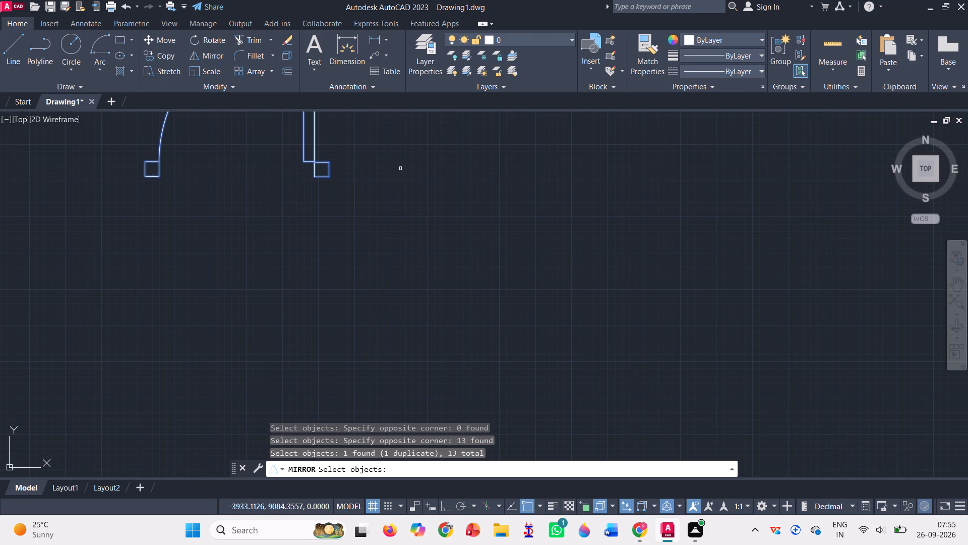
key(Return)
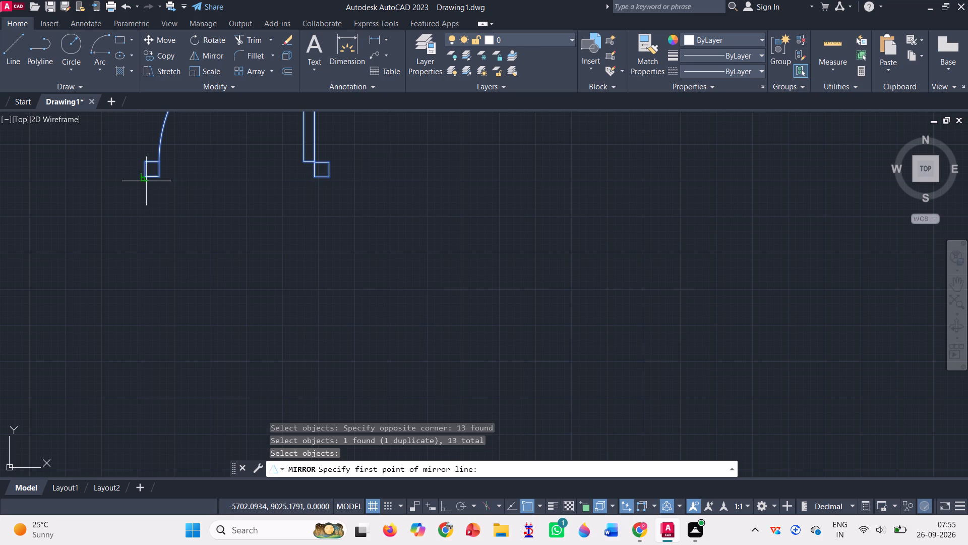
click(142, 180)
scroll(142, 180, down, 3)
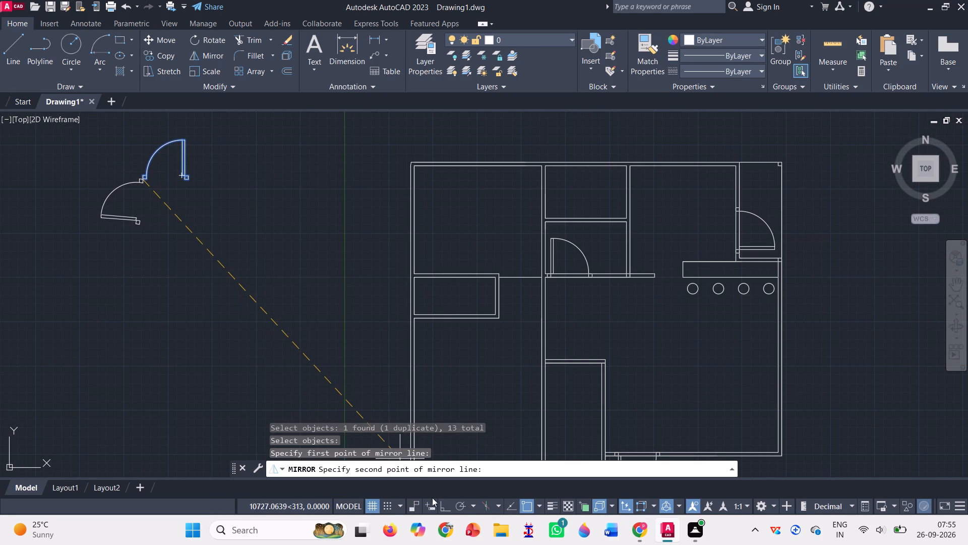
click(446, 507)
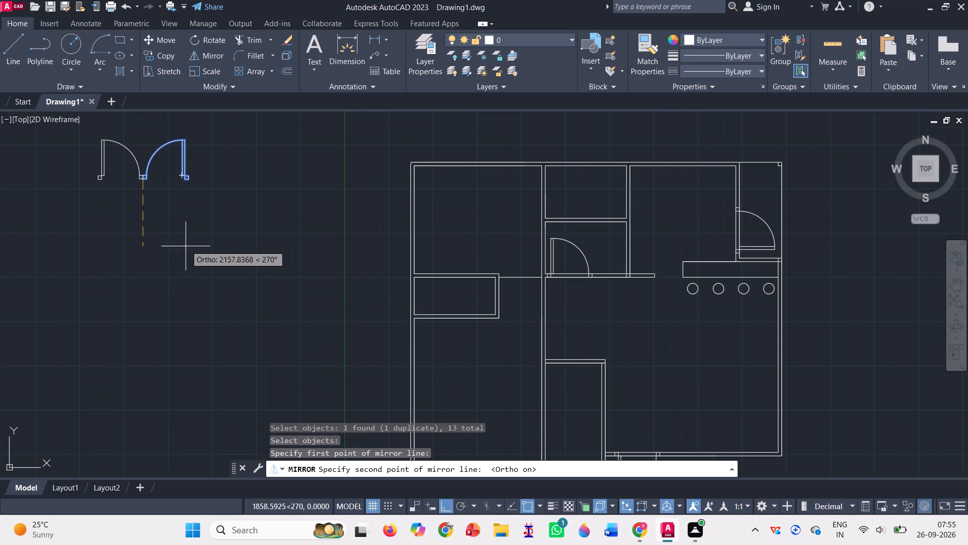
click(153, 131)
click(153, 131)
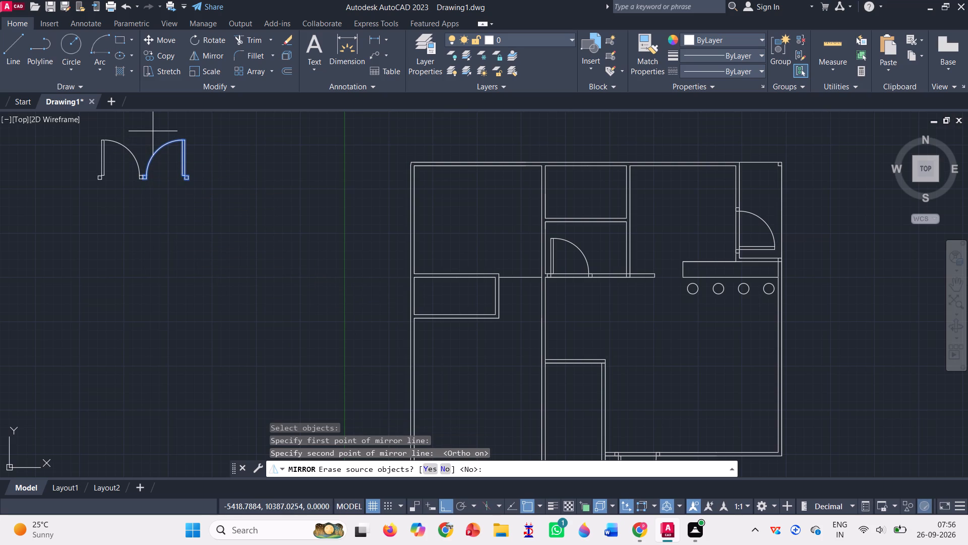
key(Return)
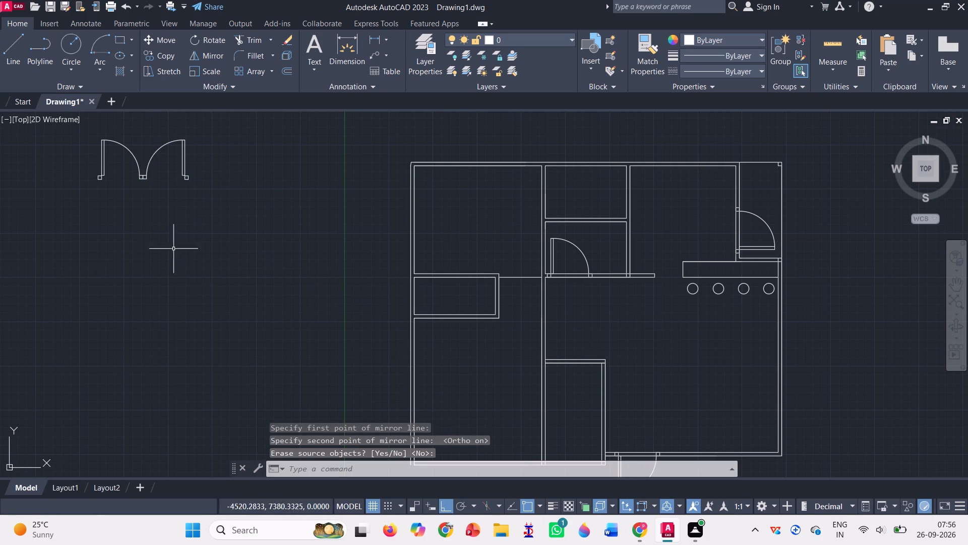
Try to move the mirrored door symbol by its left jamb's lower-left corner into the passage beside the small left-hand room, with Ortho off.
click(166, 37)
drag(88, 131, 114, 130)
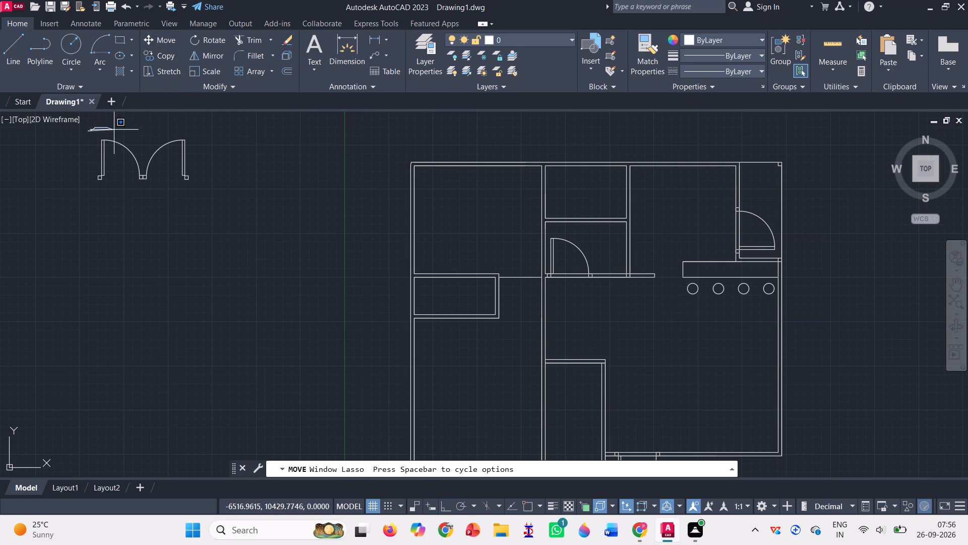
drag(114, 130, 91, 190)
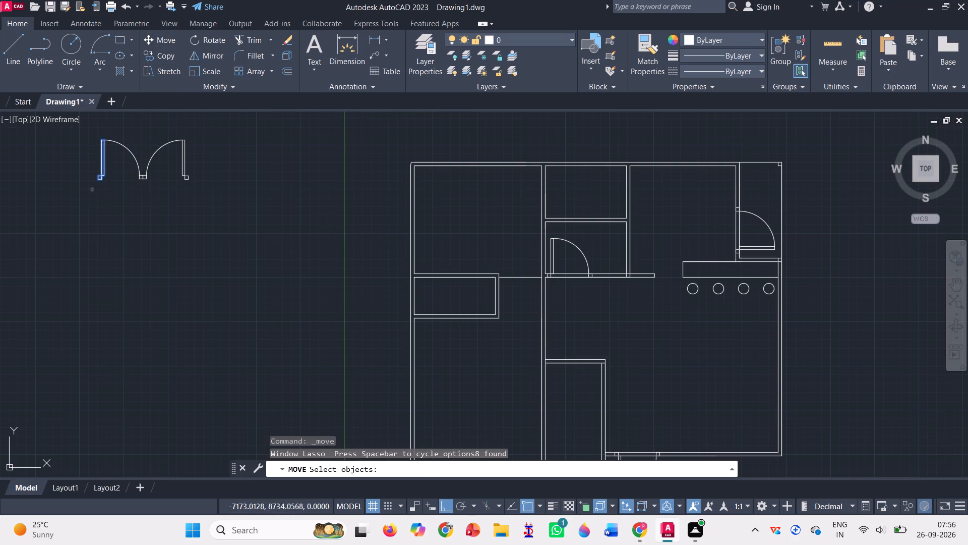
click(122, 144)
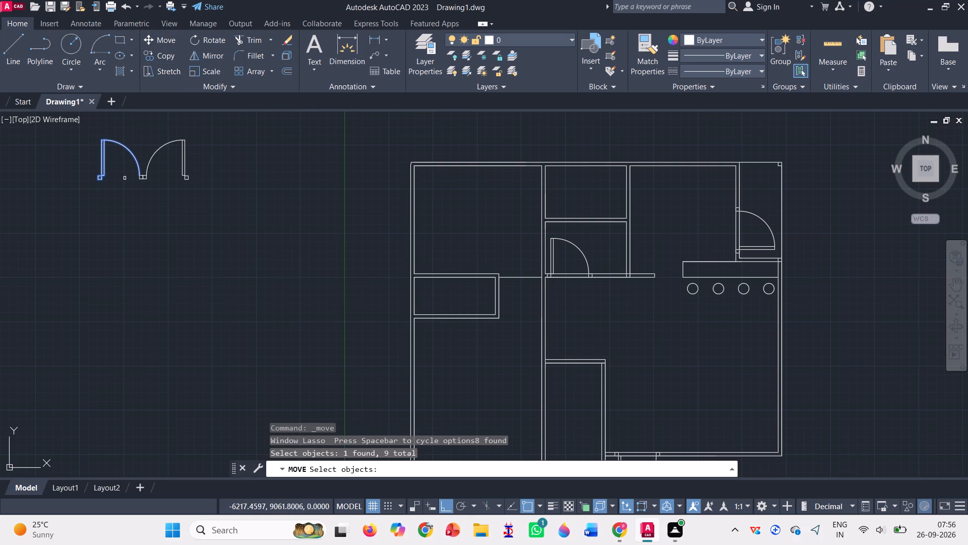
scroll(140, 167, up, 6)
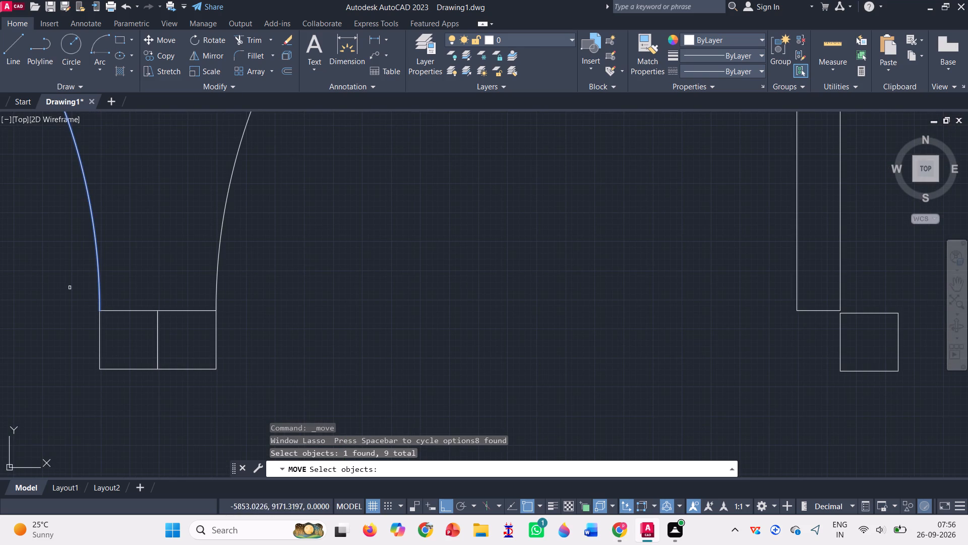
drag(70, 288, 165, 386)
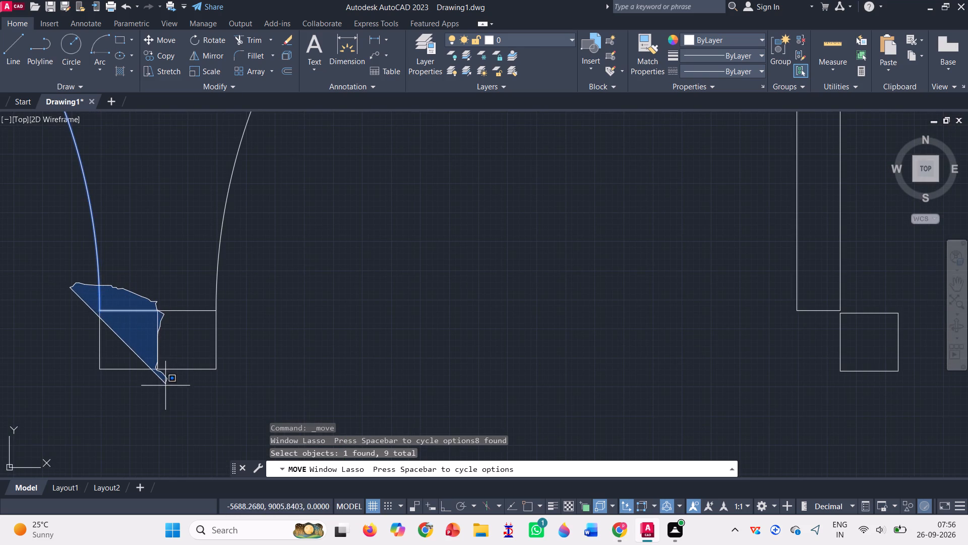
drag(165, 386, 82, 368)
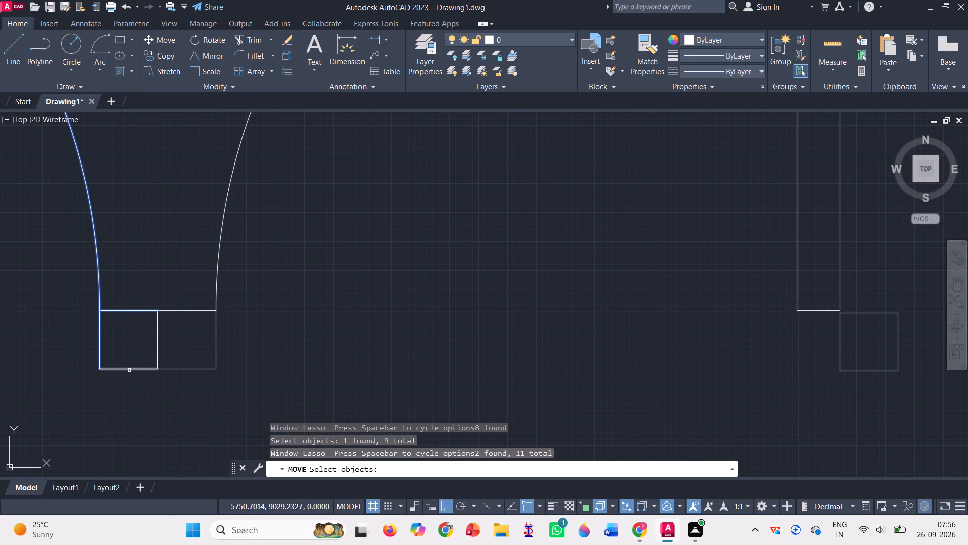
click(129, 370)
click(157, 344)
scroll(186, 281, down, 4)
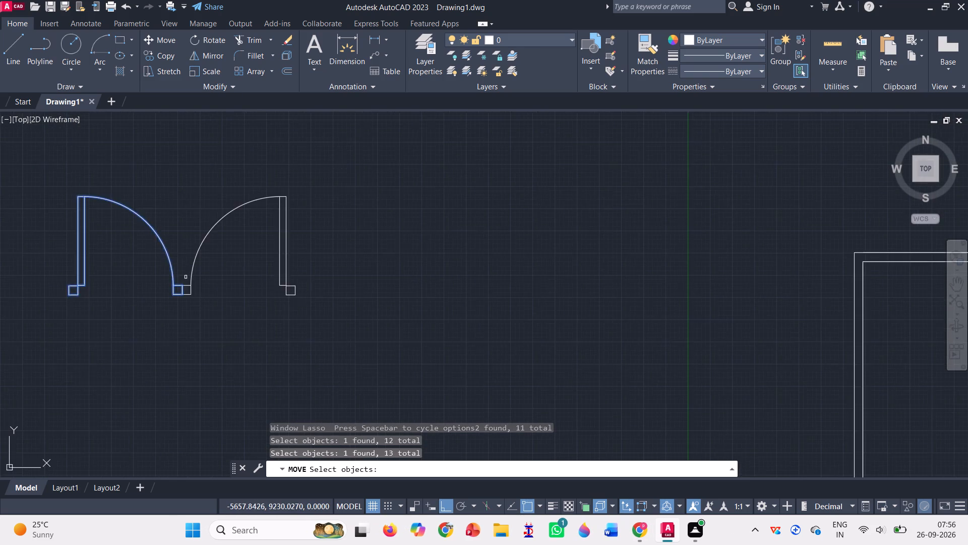
scroll(186, 276, down, 1)
key(Return)
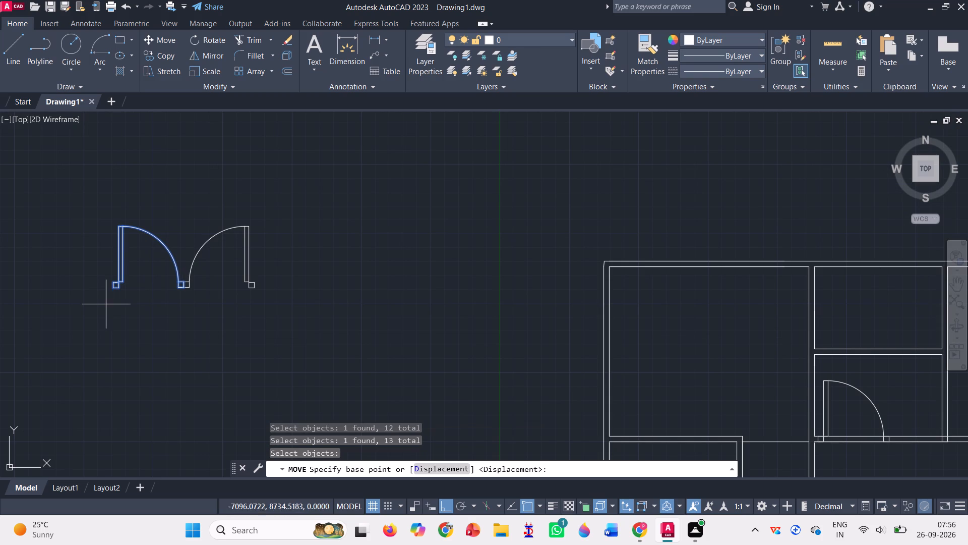
click(109, 289)
scroll(109, 286, down, 1)
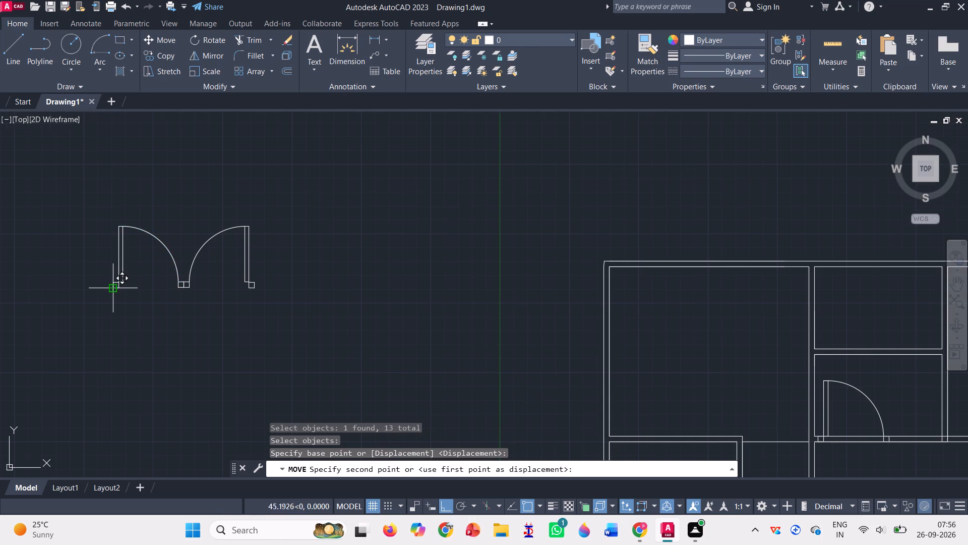
scroll(109, 286, down, 1)
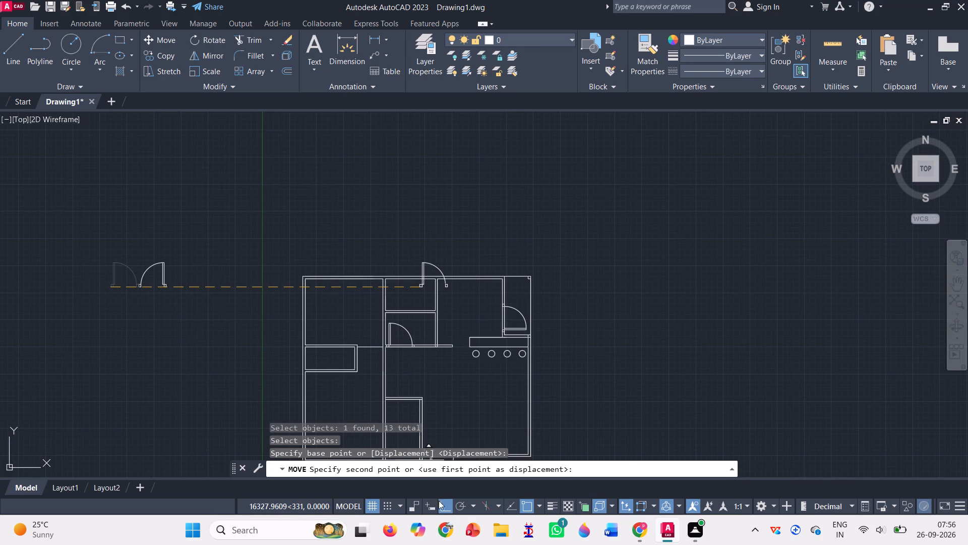
click(440, 504)
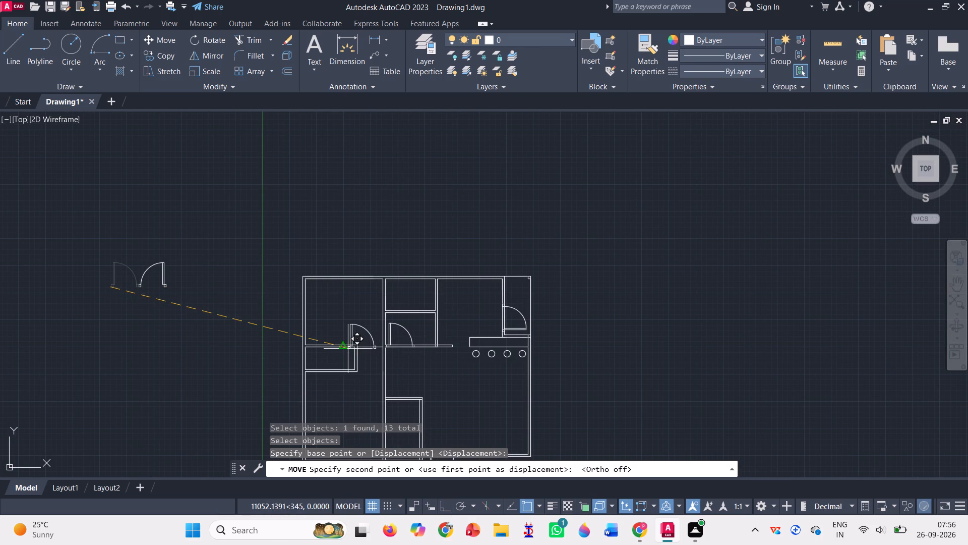
scroll(348, 349, up, 2)
scroll(348, 349, down, 2)
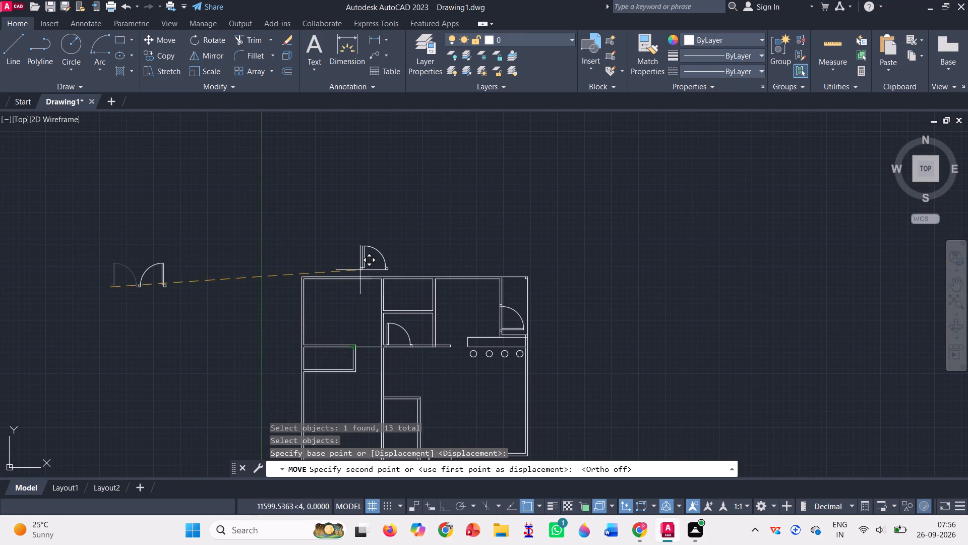
scroll(346, 250, down, 1)
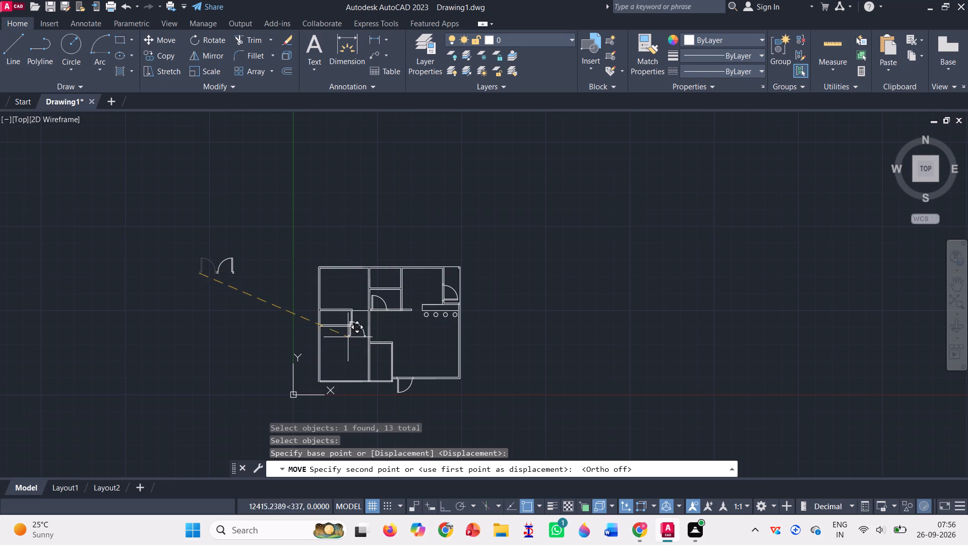
scroll(348, 333, up, 4)
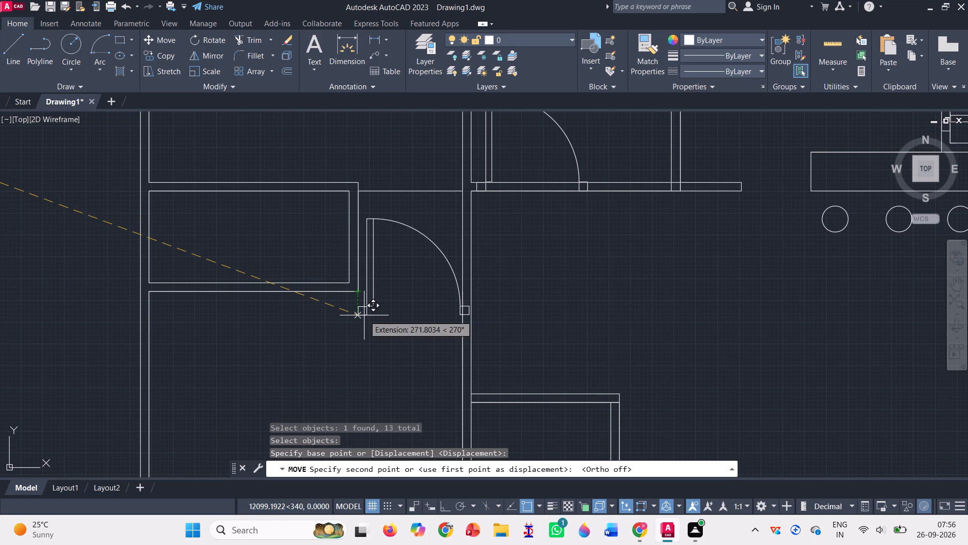
key(Return)
Copy the standalone door symbol with its leaf on the right by its right jamb's lower-right corner into the opening between the small left-hand room and central wall.
scroll(374, 298, down, 3)
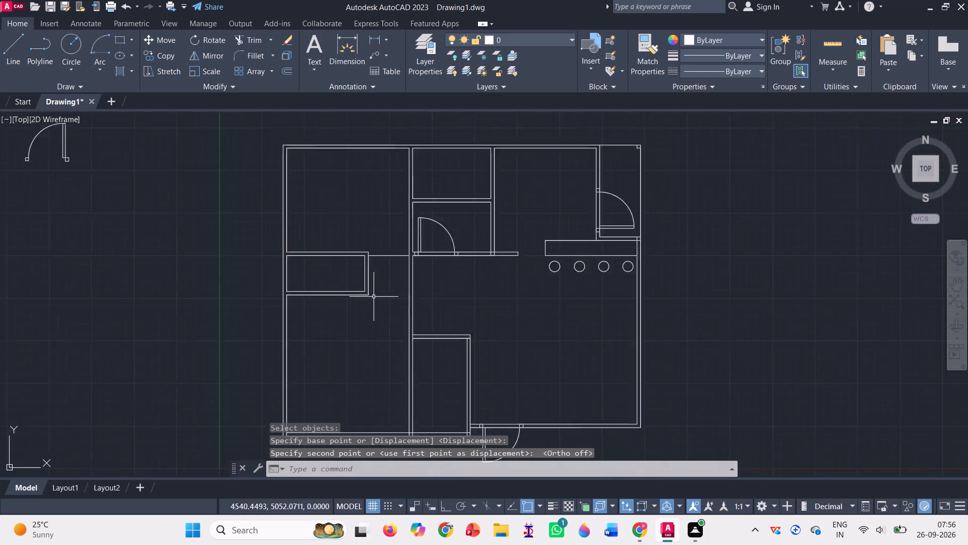
scroll(374, 297, down, 1)
scroll(269, 205, down, 2)
scroll(232, 228, up, 1)
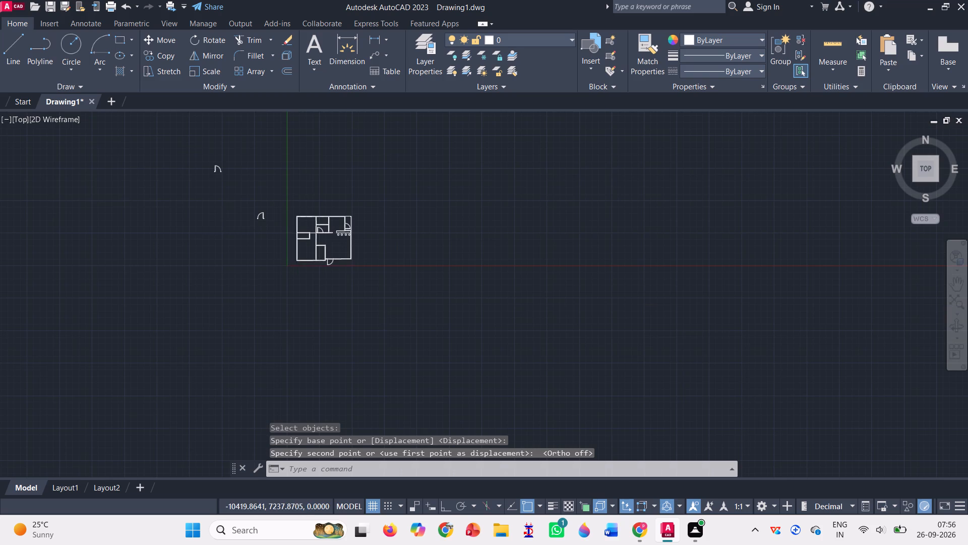
click(160, 60)
drag(256, 206, 282, 197)
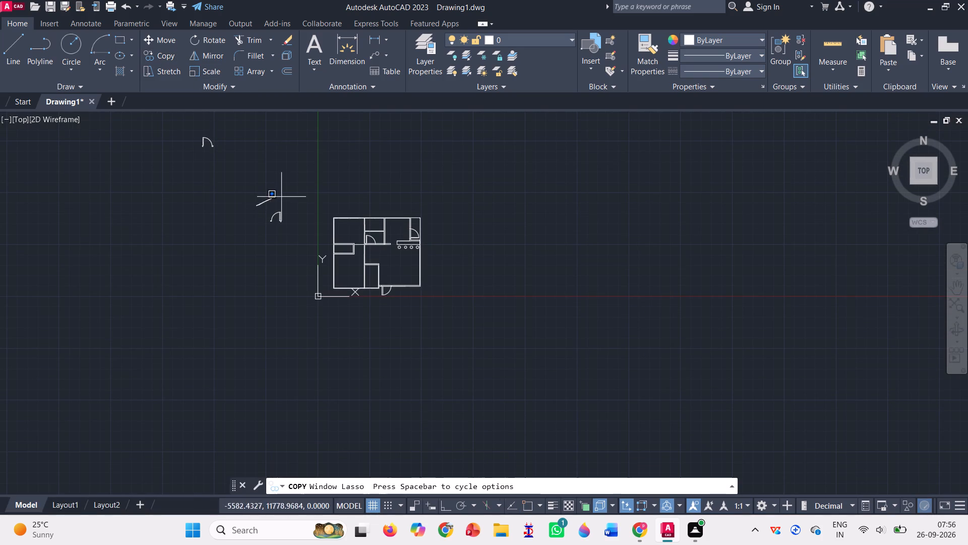
drag(282, 197, 267, 257)
key(Return)
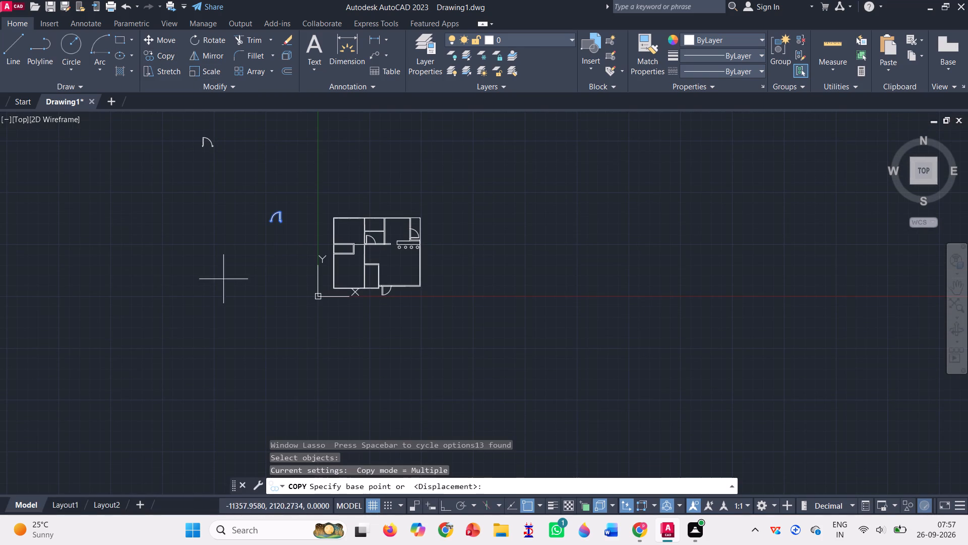
scroll(239, 214, up, 4)
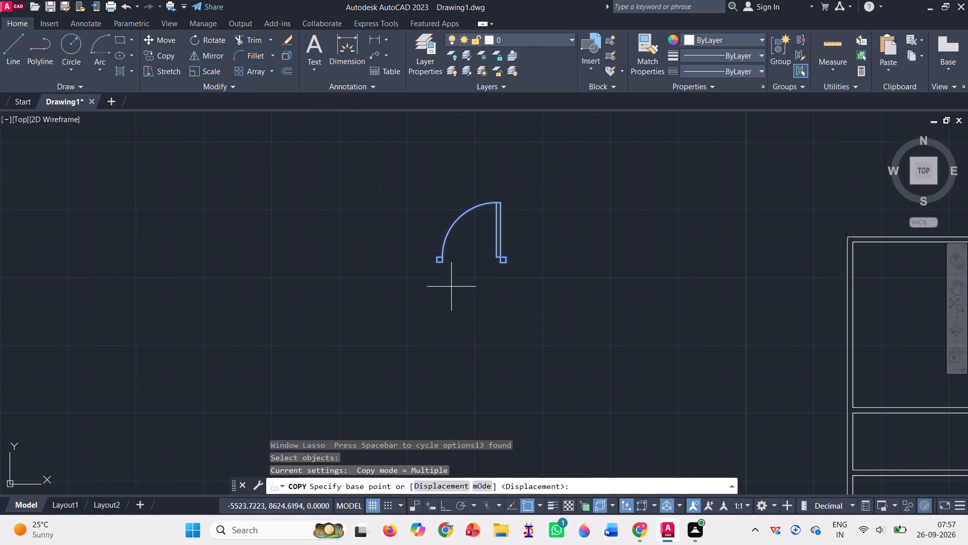
scroll(512, 275, up, 1)
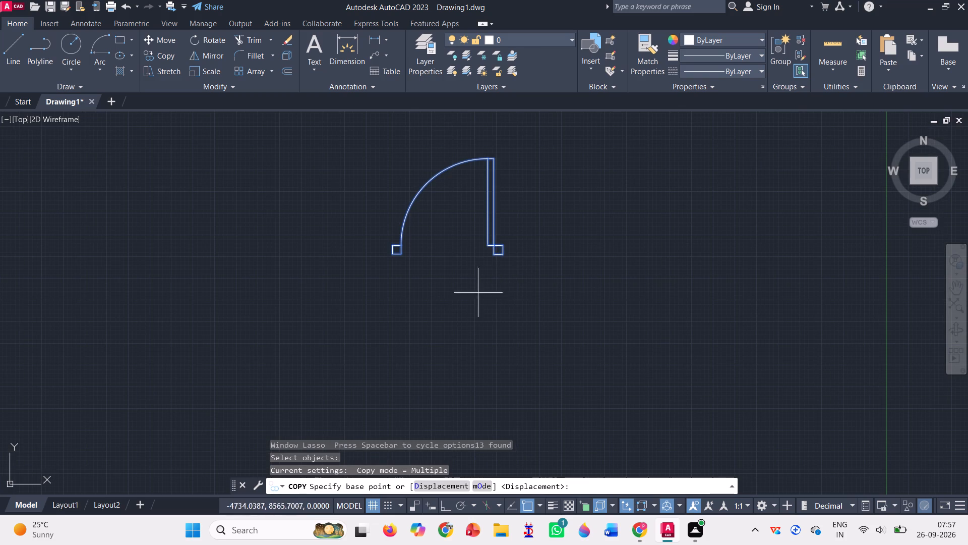
click(503, 251)
scroll(503, 251, down, 2)
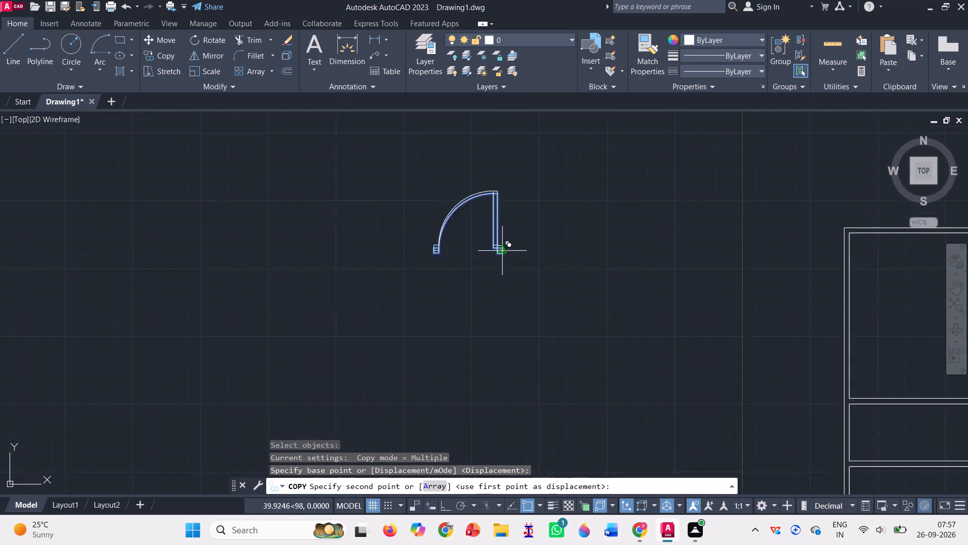
scroll(503, 249, down, 2)
scroll(635, 296, up, 5)
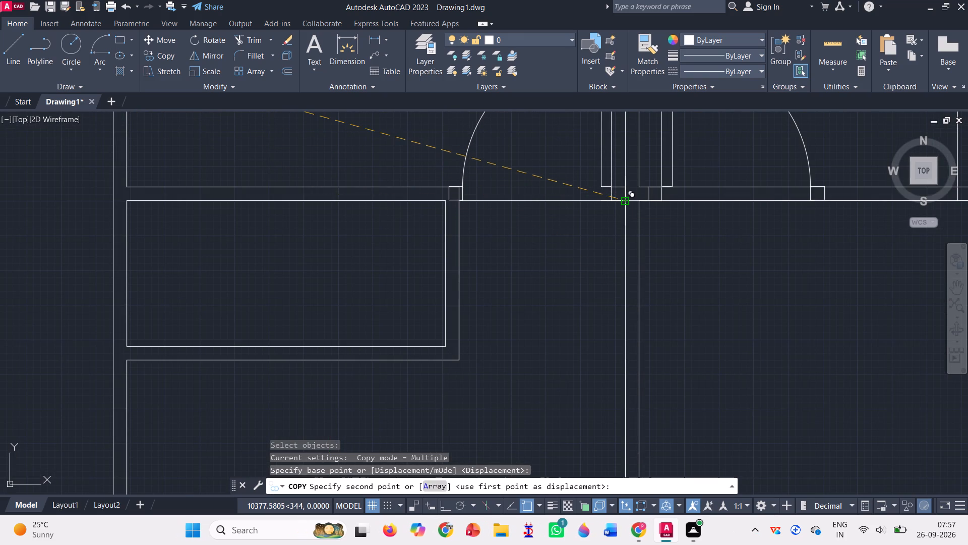
click(625, 198)
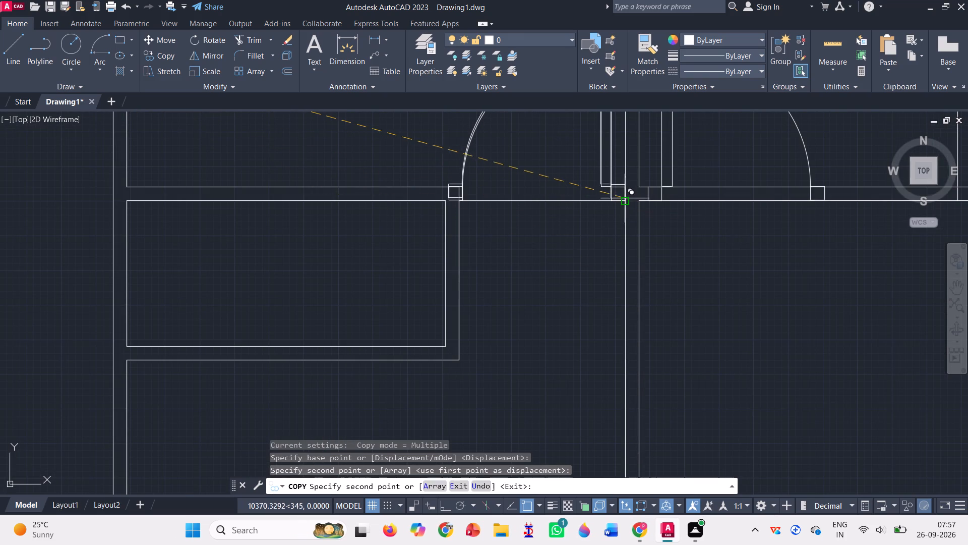
scroll(522, 291, down, 2)
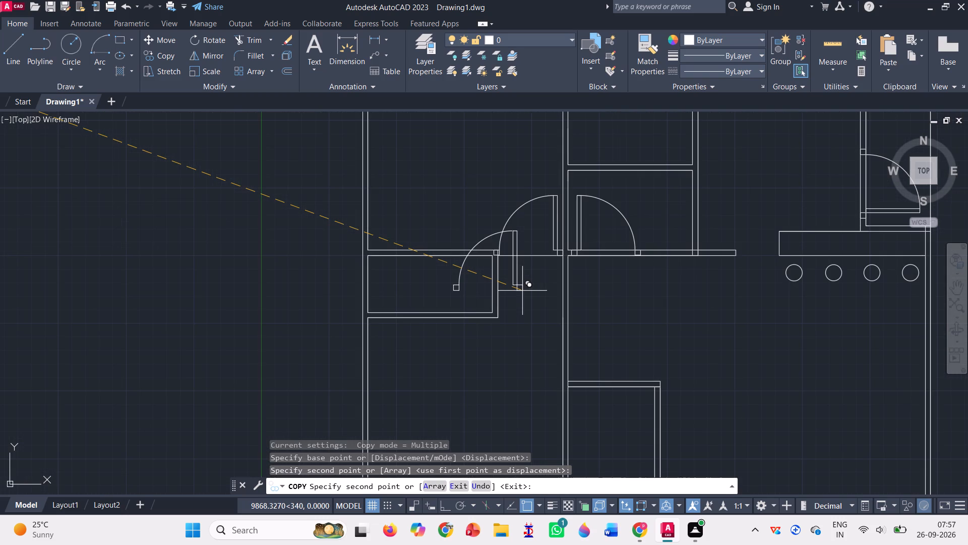
scroll(522, 291, down, 2)
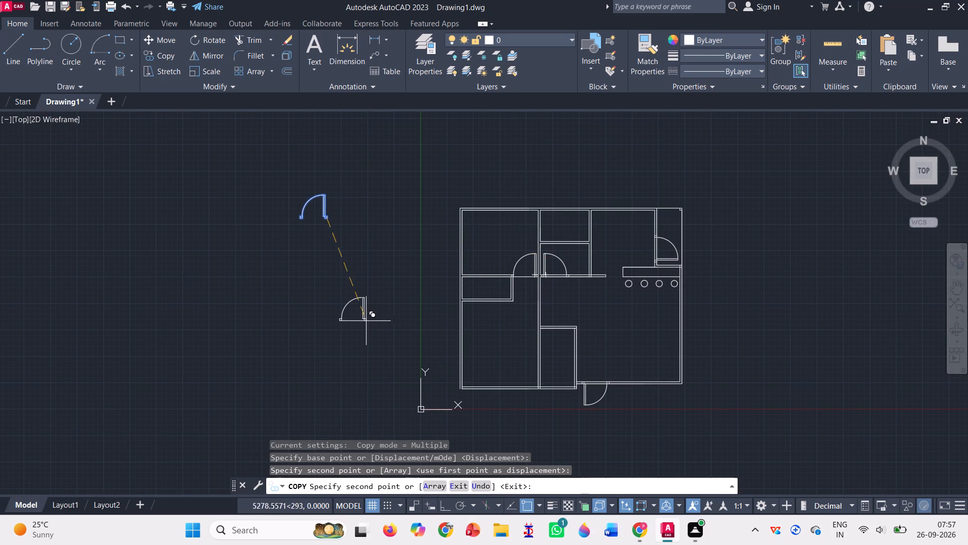
key(Return)
Copy the other standalone door symbol by its right jamb's lower-right corner onto the central wall's right line, level with the small left-hand room's lower wall.
scroll(364, 298, down, 3)
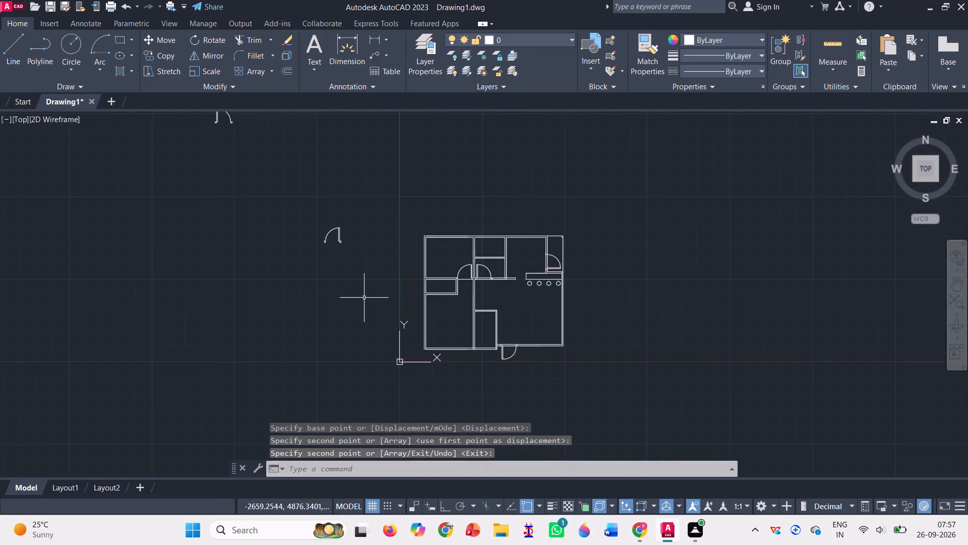
scroll(364, 298, down, 2)
scroll(288, 215, up, 4)
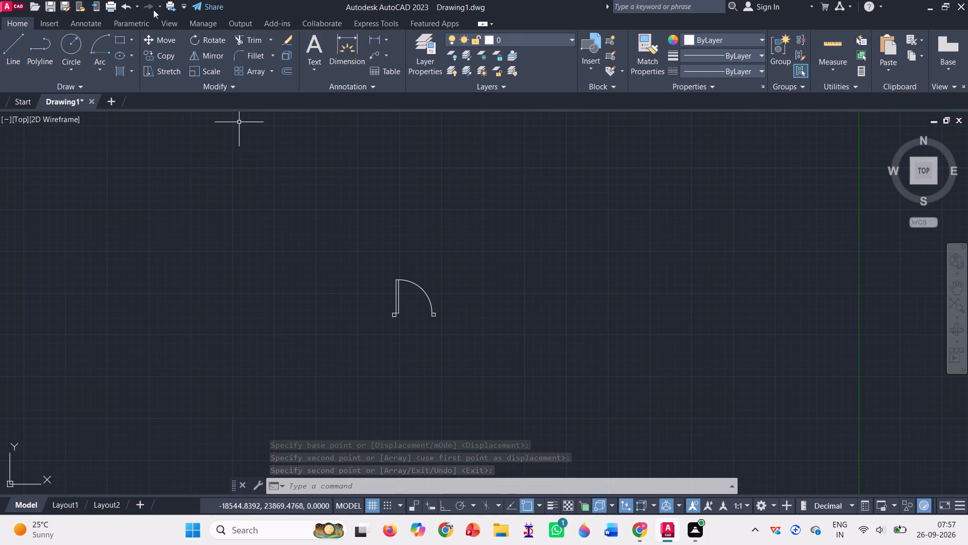
click(170, 59)
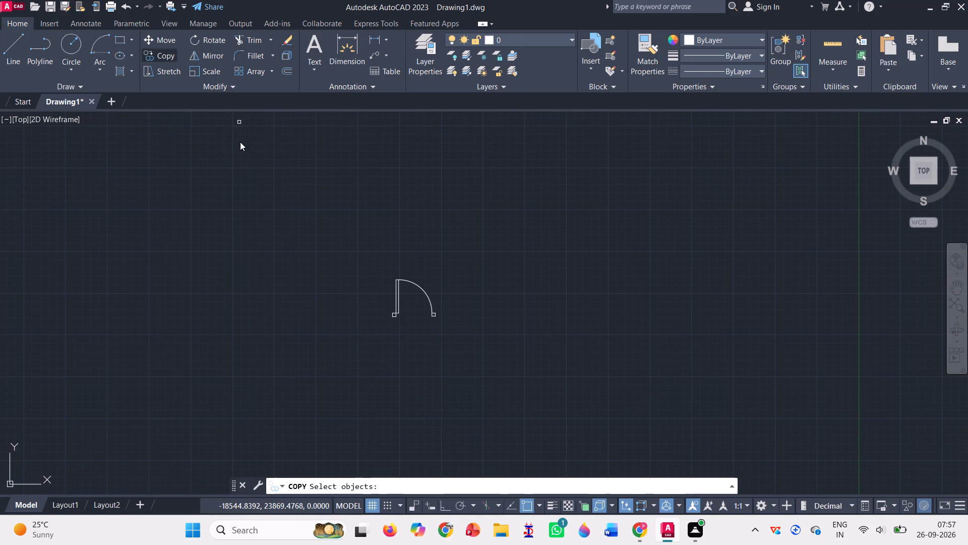
drag(338, 250, 492, 360)
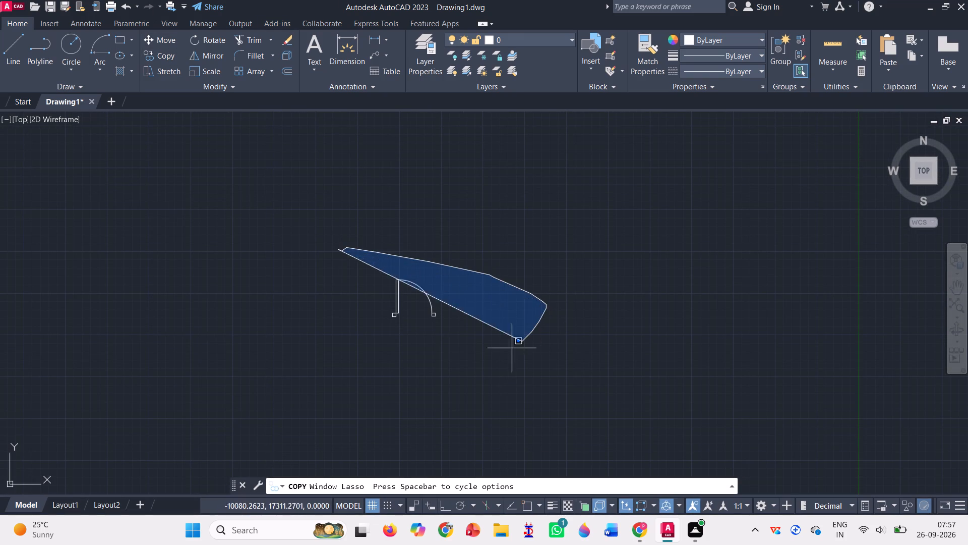
drag(492, 360, 388, 401)
key(Return)
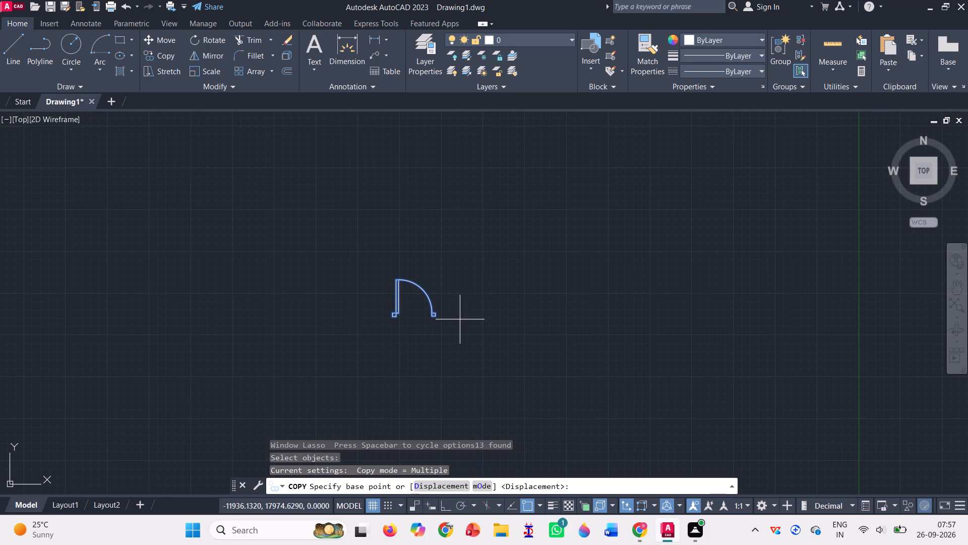
scroll(457, 319, up, 4)
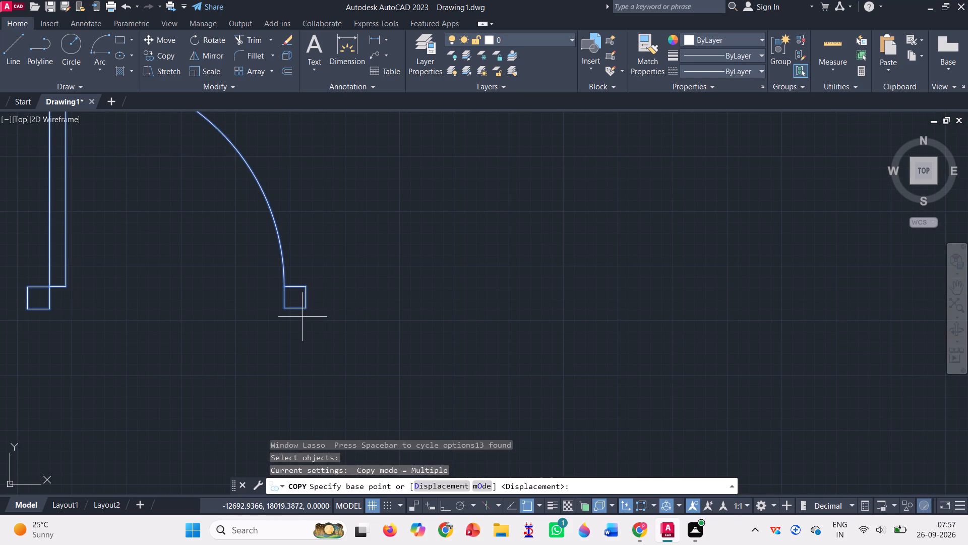
click(308, 310)
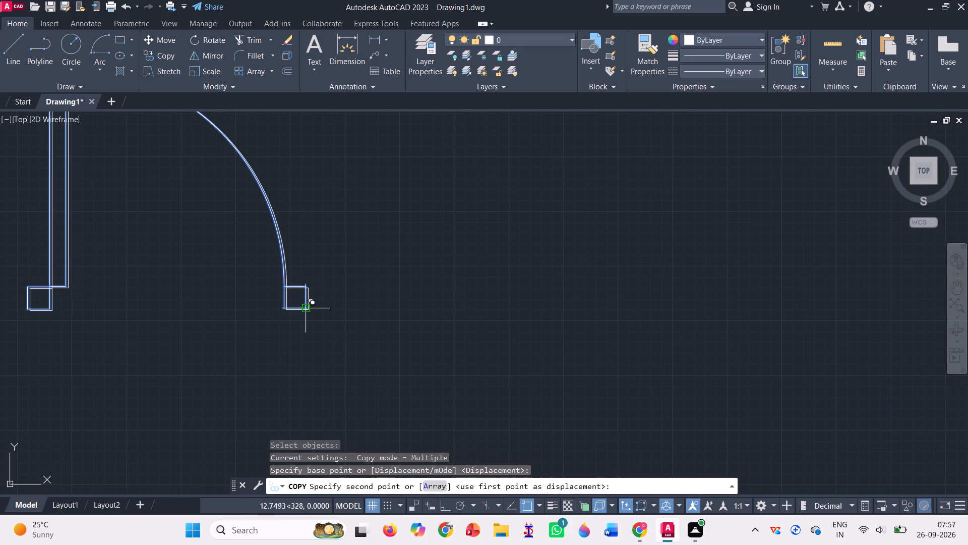
scroll(308, 310, down, 9)
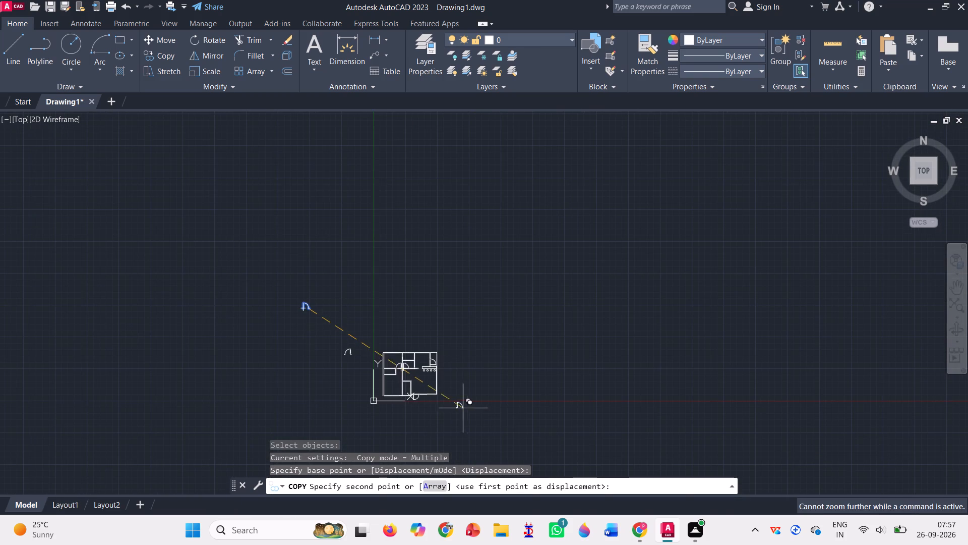
scroll(398, 403, up, 5)
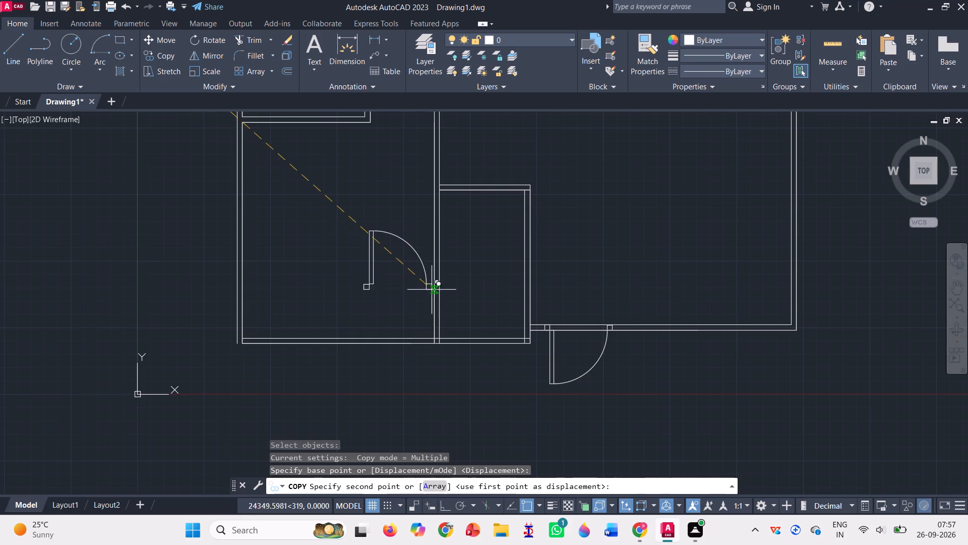
scroll(427, 290, down, 2)
scroll(434, 224, up, 3)
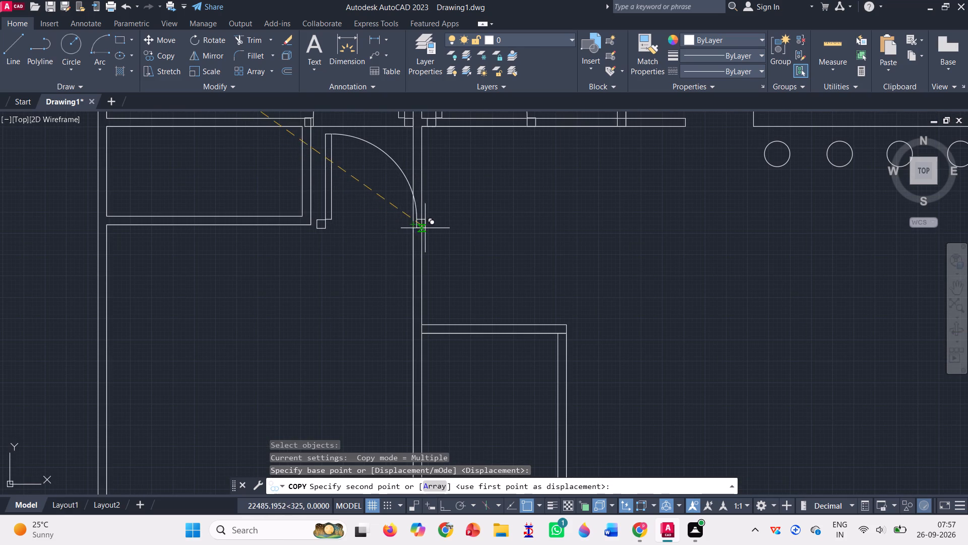
scroll(419, 228, up, 3)
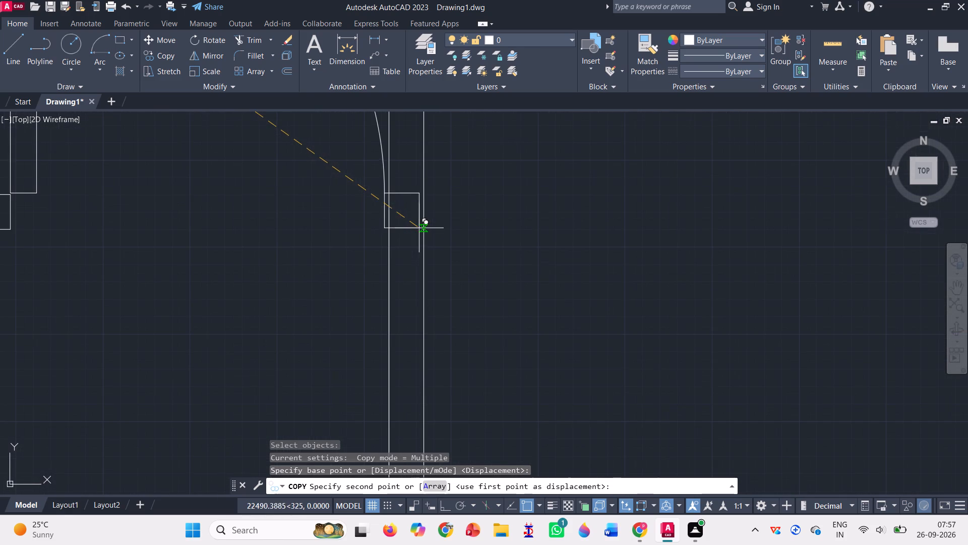
scroll(424, 228, down, 1)
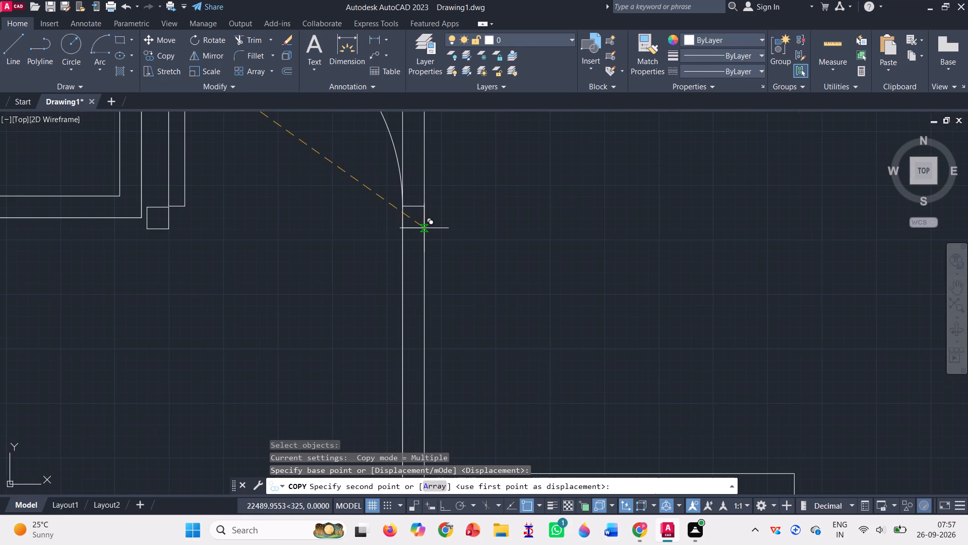
scroll(424, 230, down, 2)
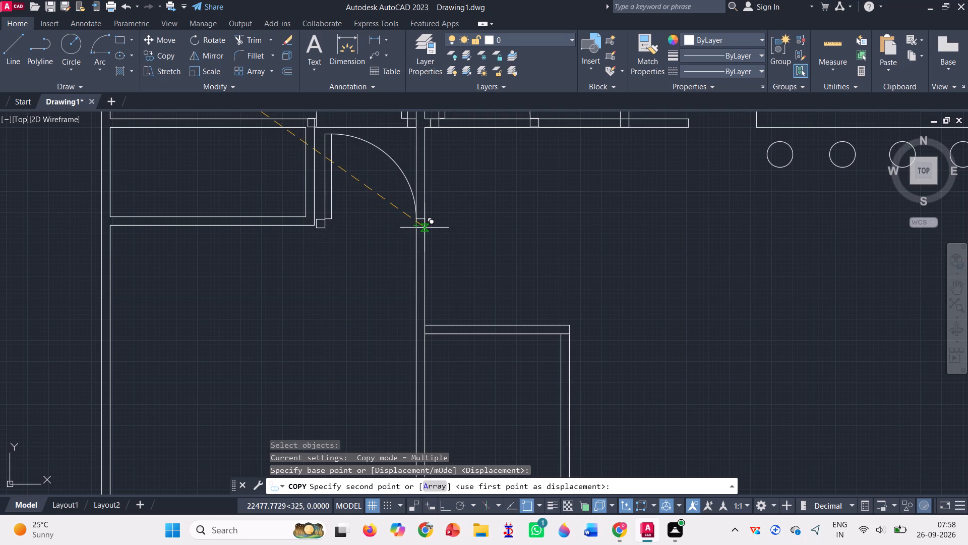
click(425, 233)
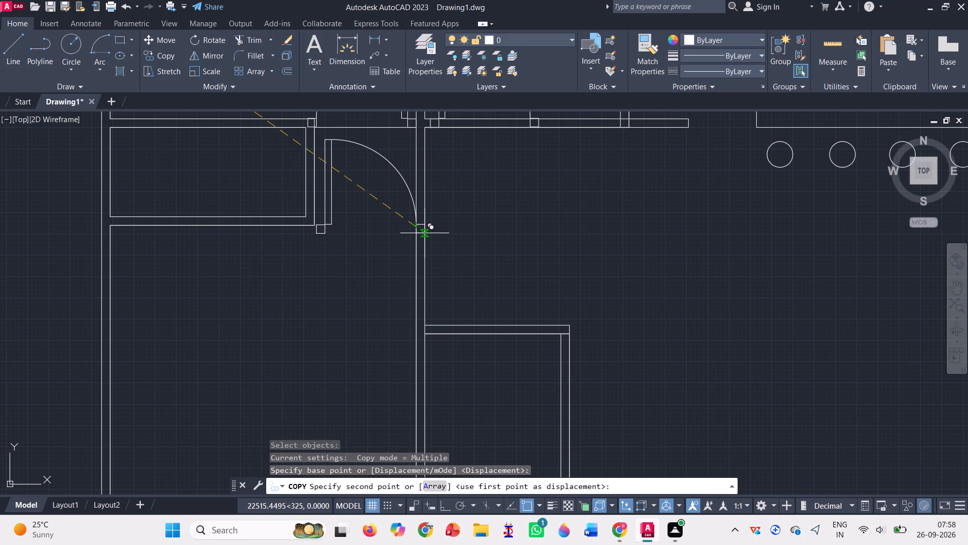
Place another copy of the same door symbol in the empty space just left of the plan.
scroll(486, 242, down, 3)
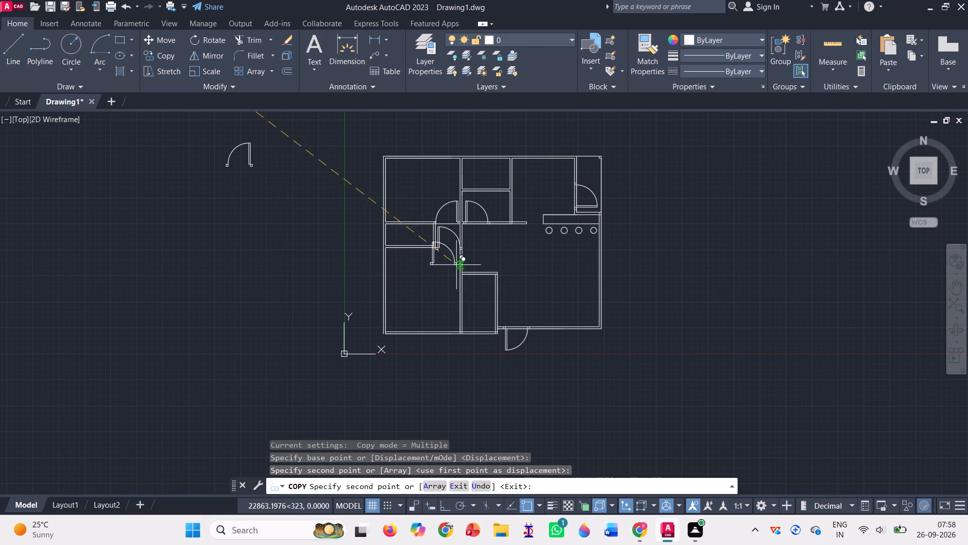
click(339, 287)
scroll(325, 275, down, 2)
key(Return)
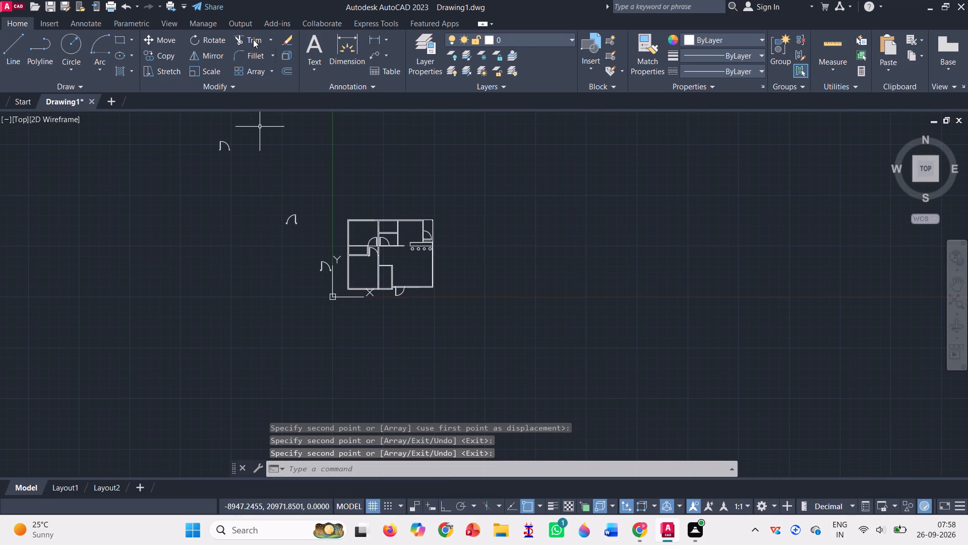
Erase the two original standalone door symbols outside the plan, keeping only the copy nearest the plan's left side.
drag(200, 126, 225, 142)
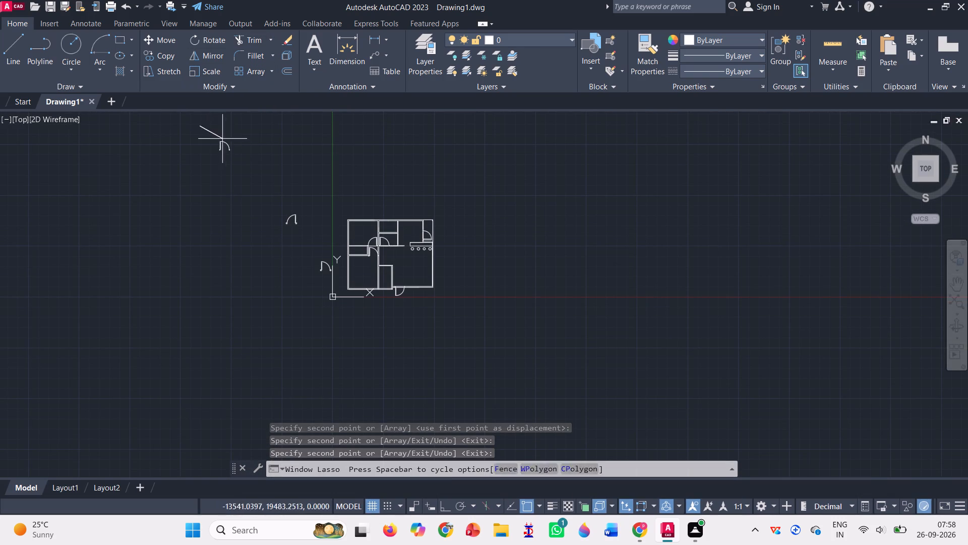
drag(225, 142, 175, 218)
key(Delete)
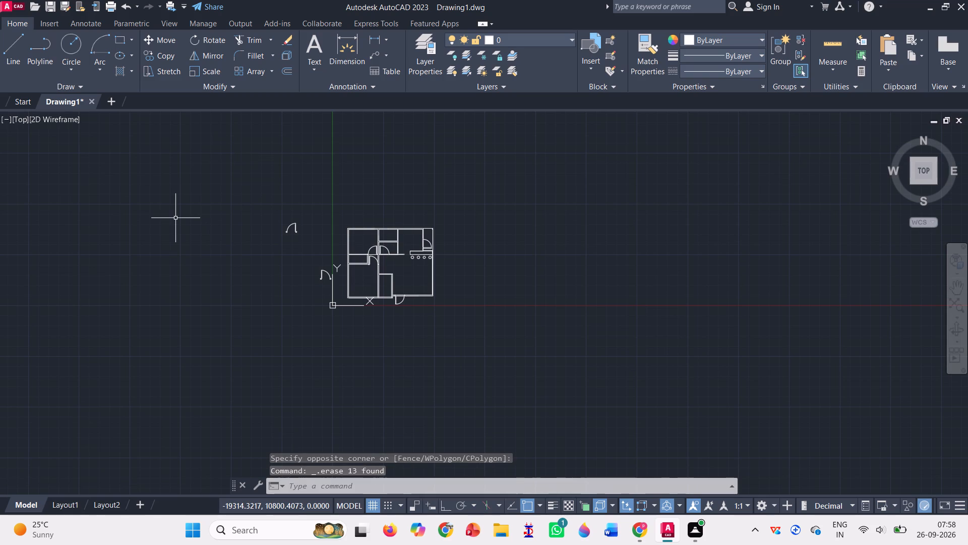
drag(235, 213, 310, 208)
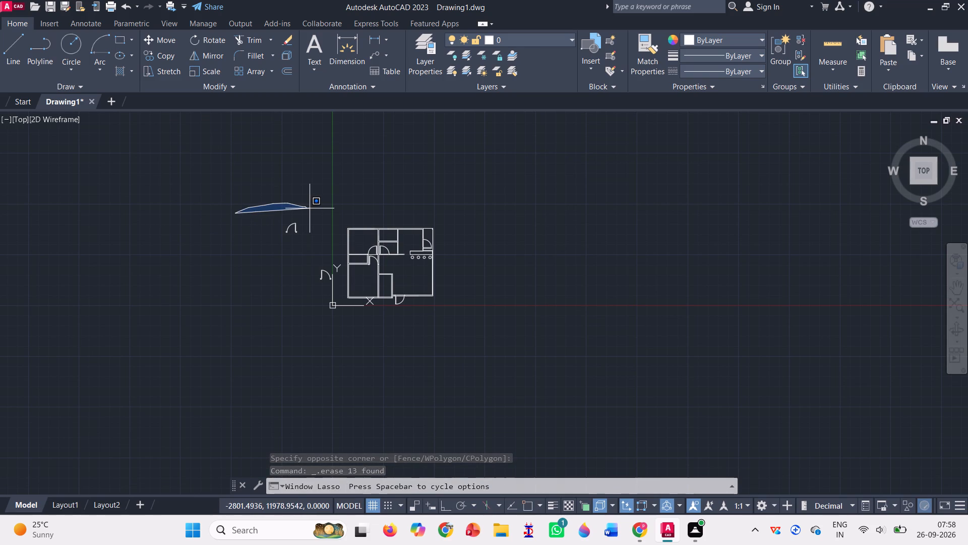
drag(310, 208, 284, 277)
key(Delete)
key(Delete)
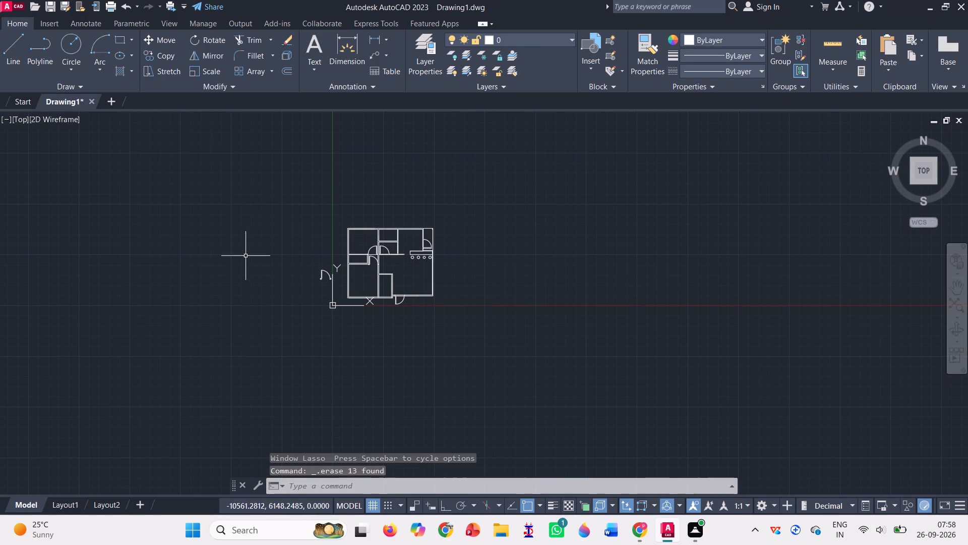
Rotate the door symbol left of the plan 90° about its left jamb's lower-left corner.
scroll(332, 267, up, 3)
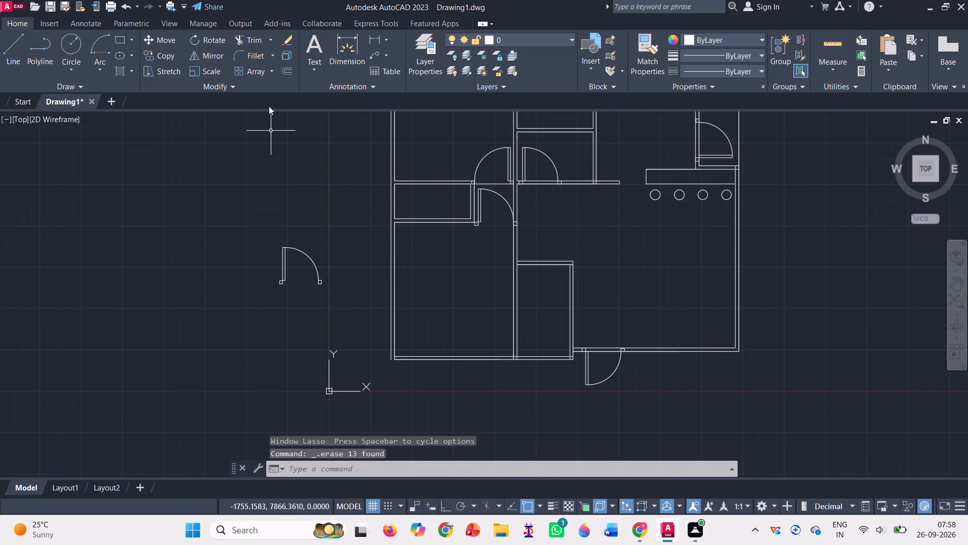
click(217, 42)
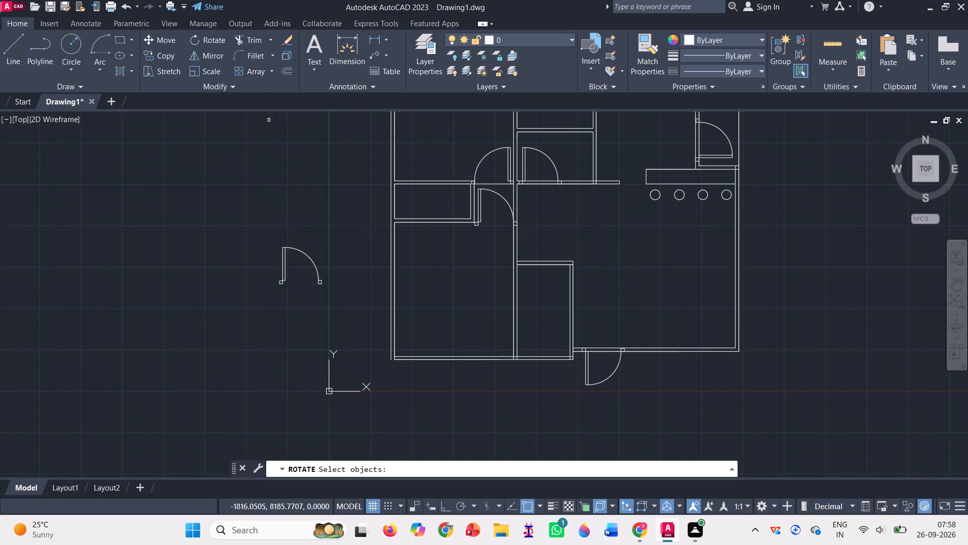
drag(230, 245, 276, 346)
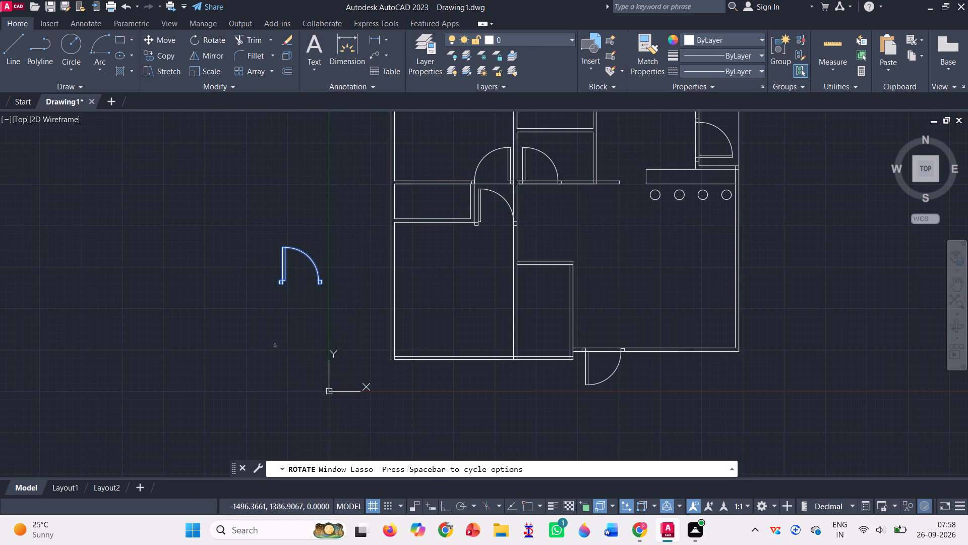
key(Return)
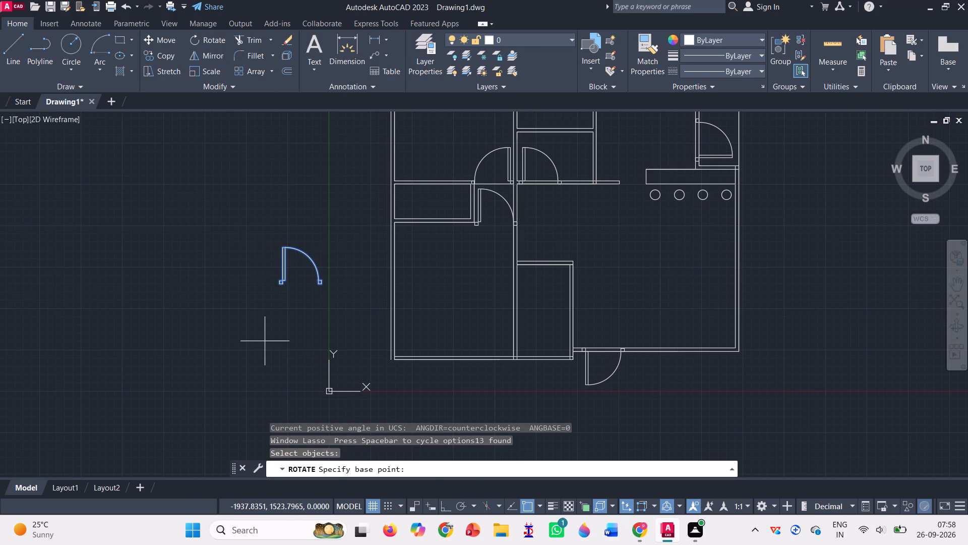
scroll(265, 289, up, 4)
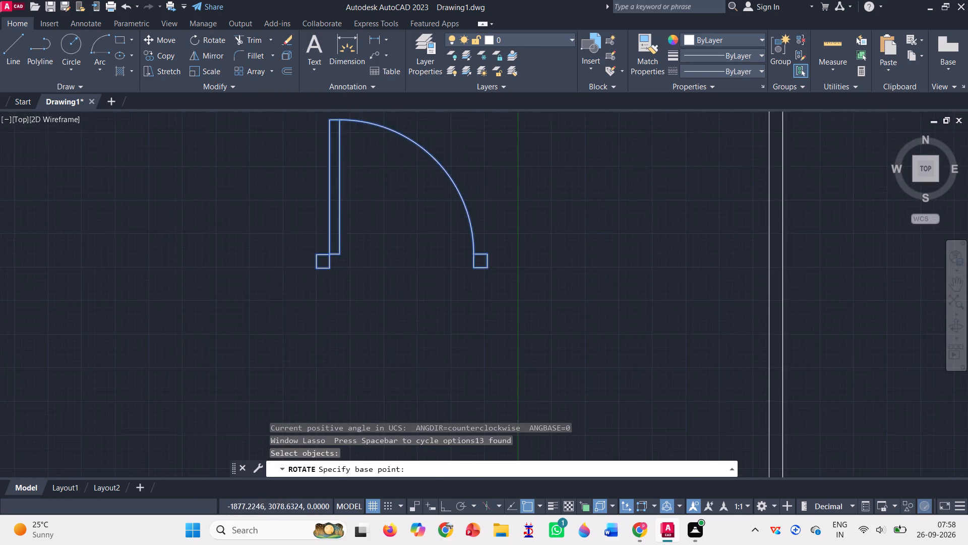
click(339, 254)
scroll(339, 254, down, 2)
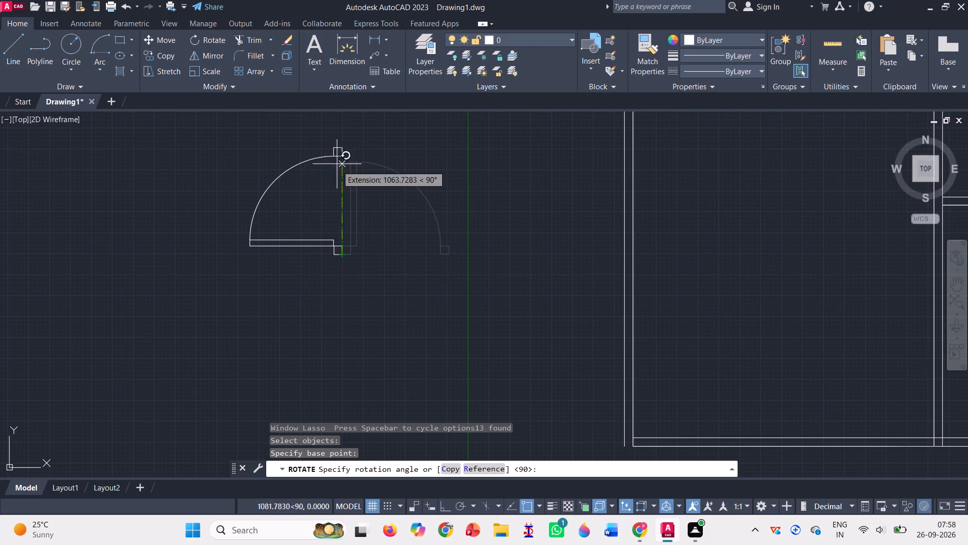
click(345, 143)
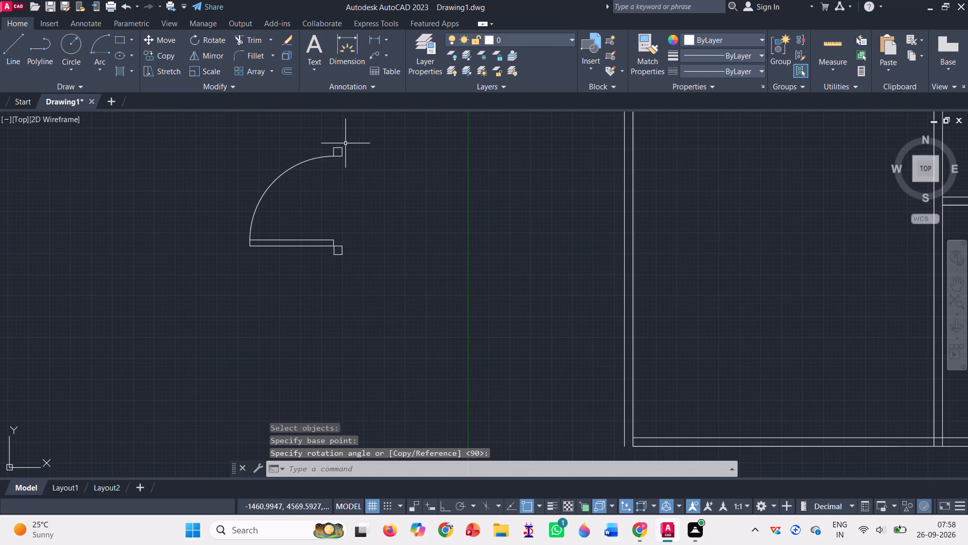
Move the rotated door symbol by its lower jamb's lower-right corner onto the upper middle room's right wall, at its outer line just above the partition.
click(171, 42)
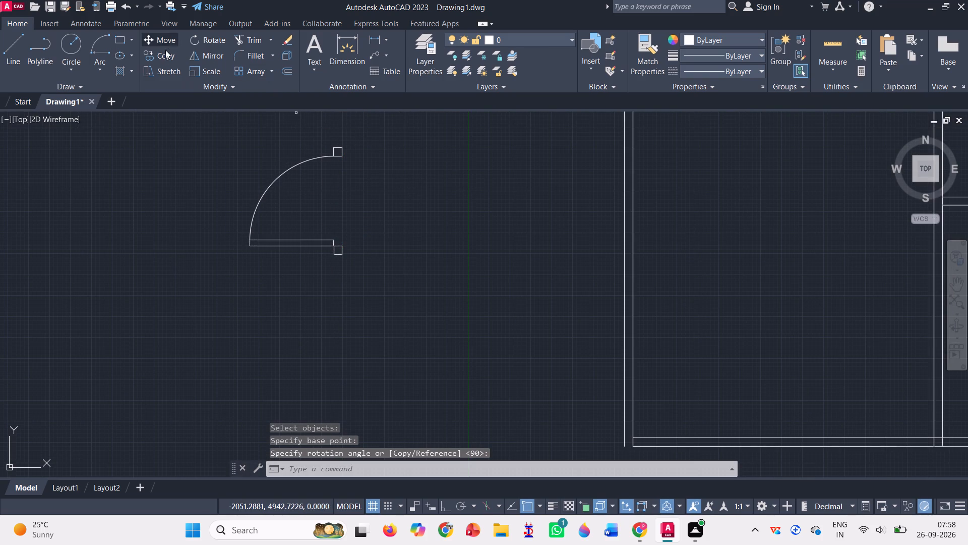
drag(235, 173, 373, 137)
drag(375, 137, 377, 137)
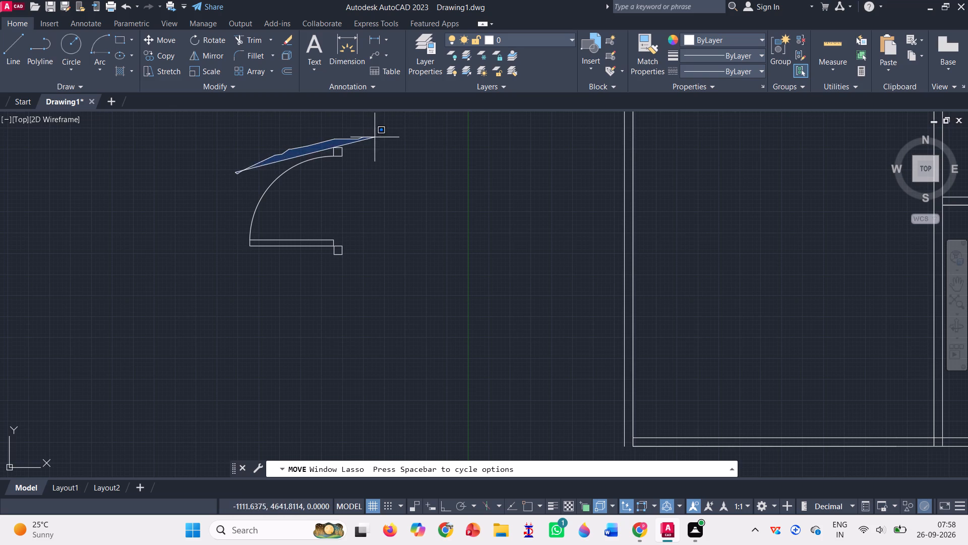
drag(377, 137, 249, 315)
triple_click(249, 315)
drag(252, 316, 264, 324)
drag(268, 325, 305, 335)
drag(305, 335, 320, 339)
drag(230, 223, 362, 297)
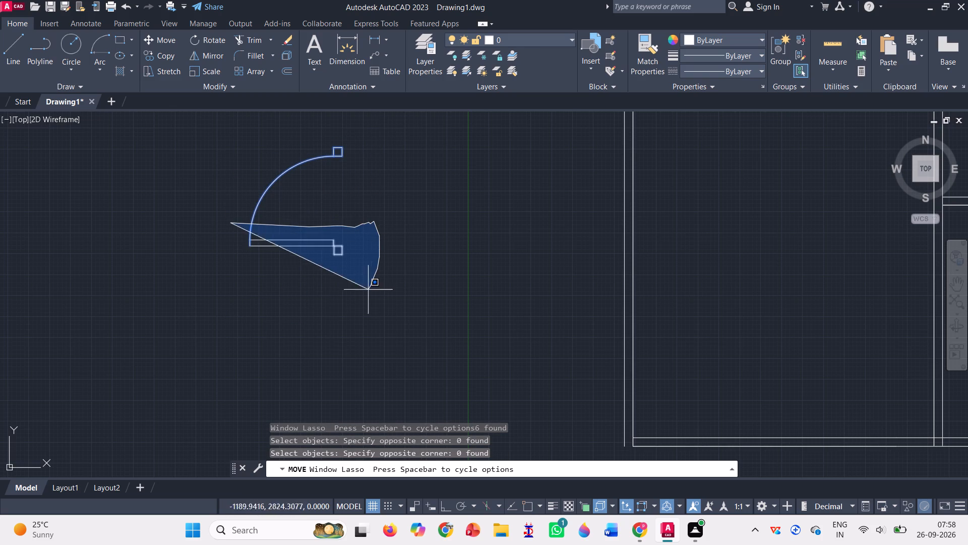
drag(362, 297, 244, 329)
key(Return)
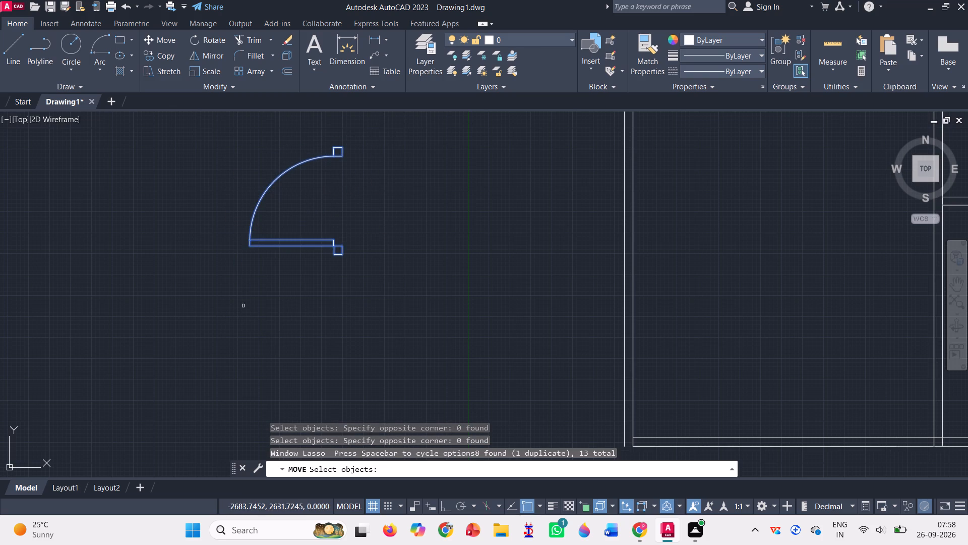
click(345, 255)
scroll(337, 259, down, 3)
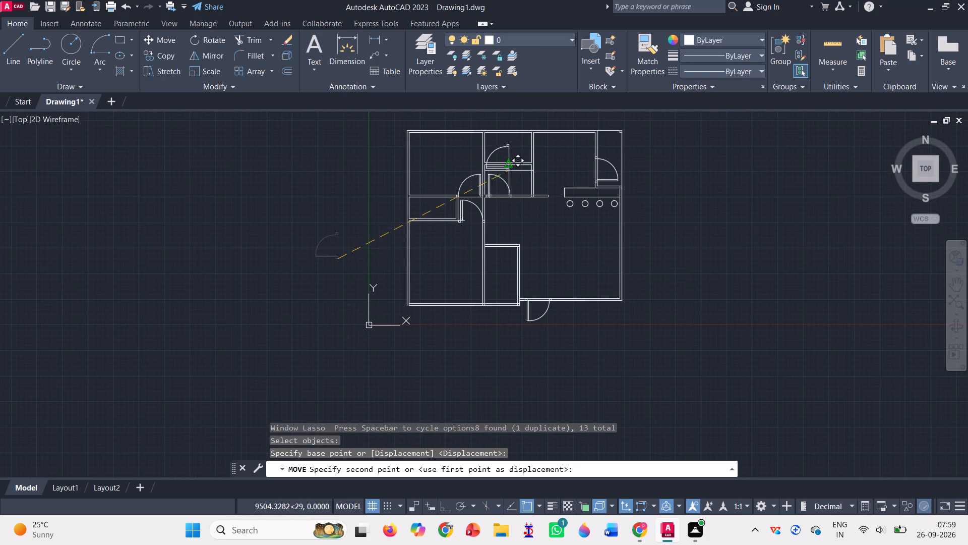
scroll(532, 149, up, 2)
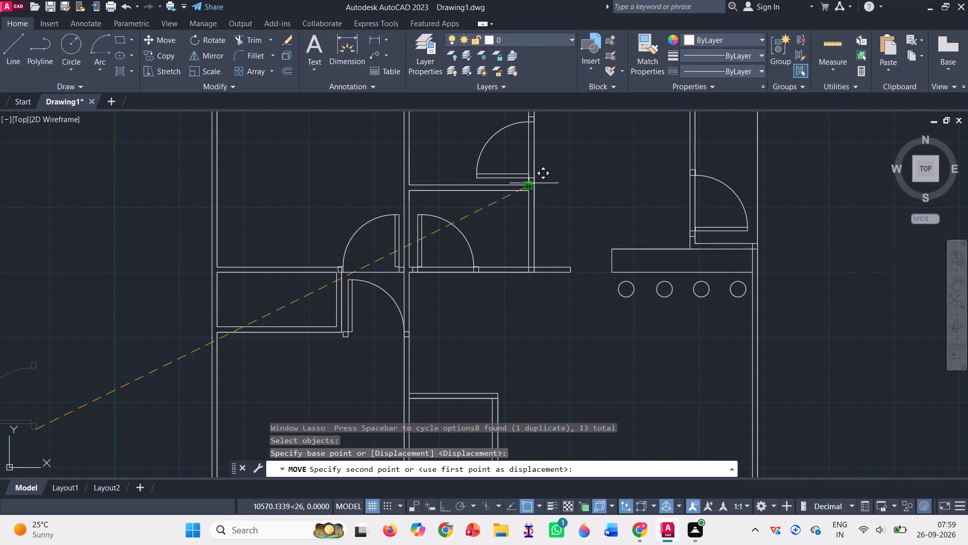
scroll(535, 180, up, 3)
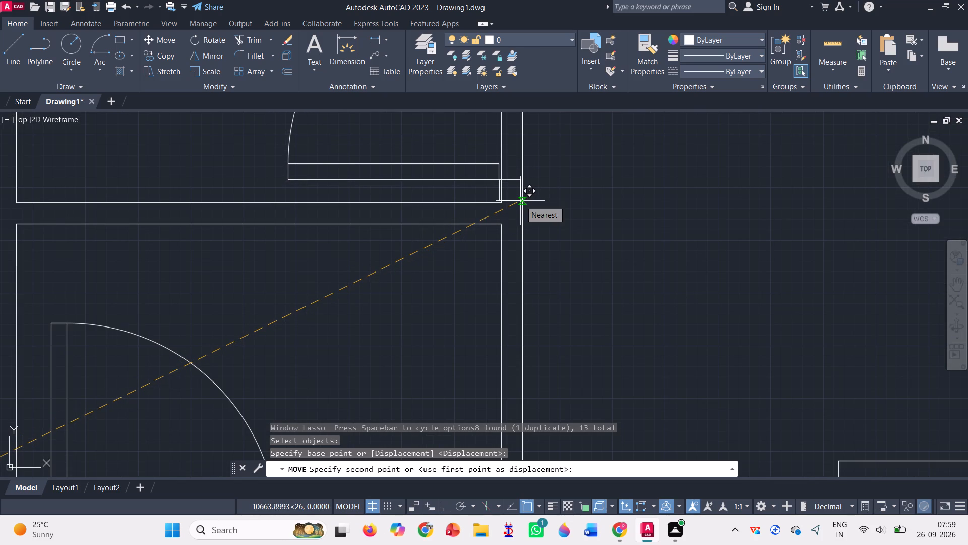
click(522, 202)
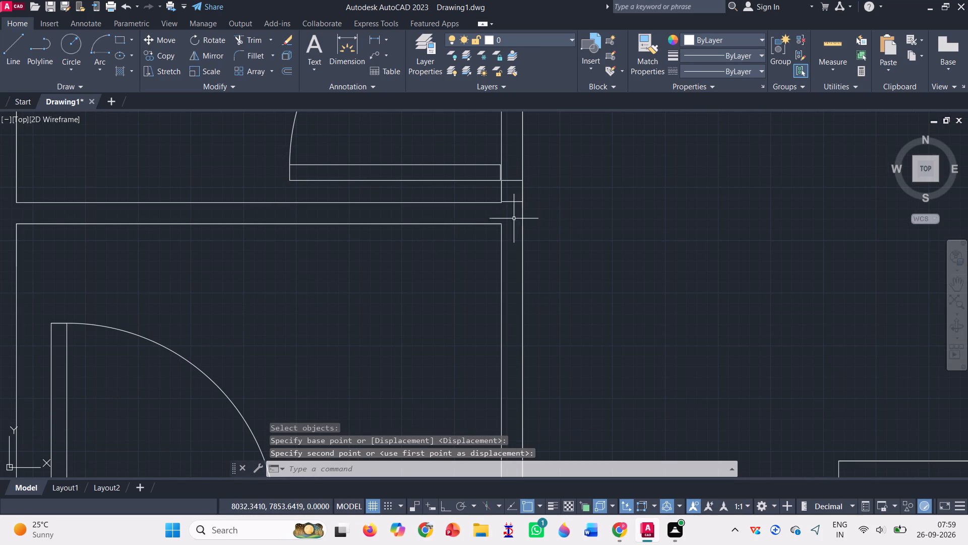
Trim both wall lines crossing the newly placed door's opening in the upper middle room's right wall.
scroll(494, 237, down, 3)
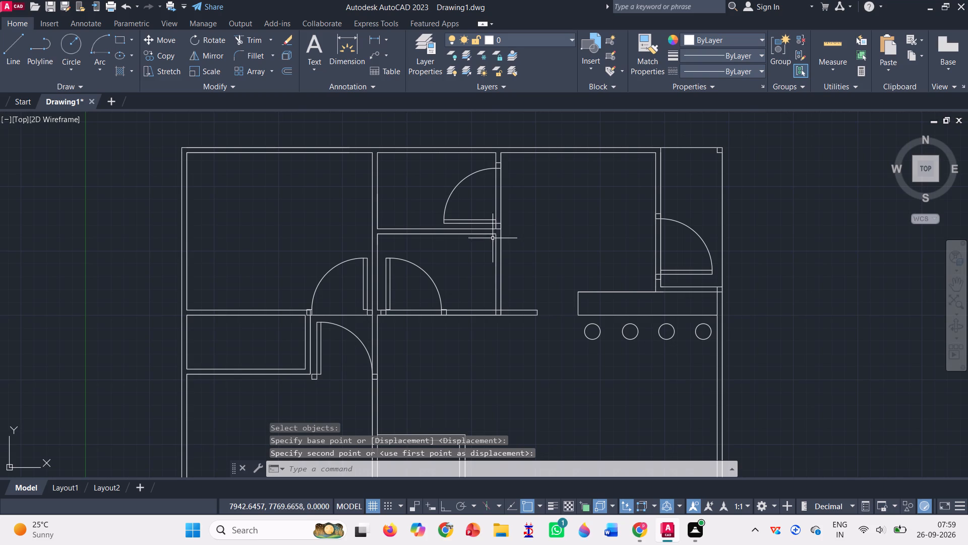
scroll(476, 249, down, 1)
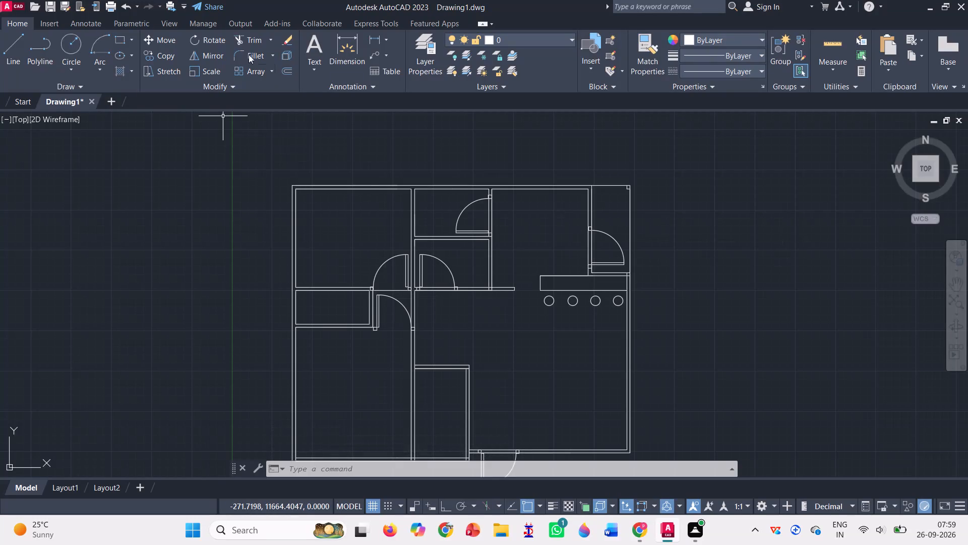
click(249, 40)
scroll(483, 219, up, 4)
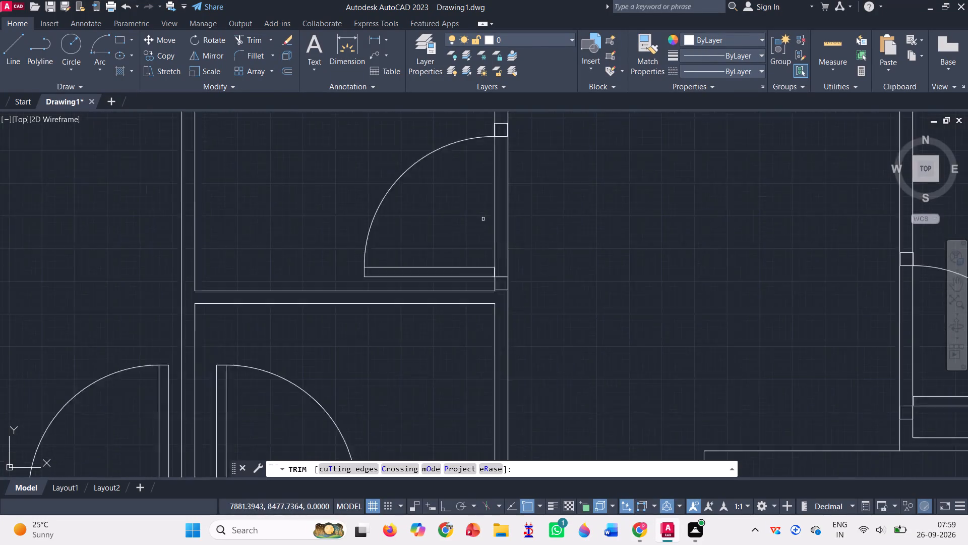
drag(482, 211, 547, 196)
Draw lines from the door's upper jamb to the top wall's inner line, across the gap there and back down to the jamb.
scroll(547, 196, down, 2)
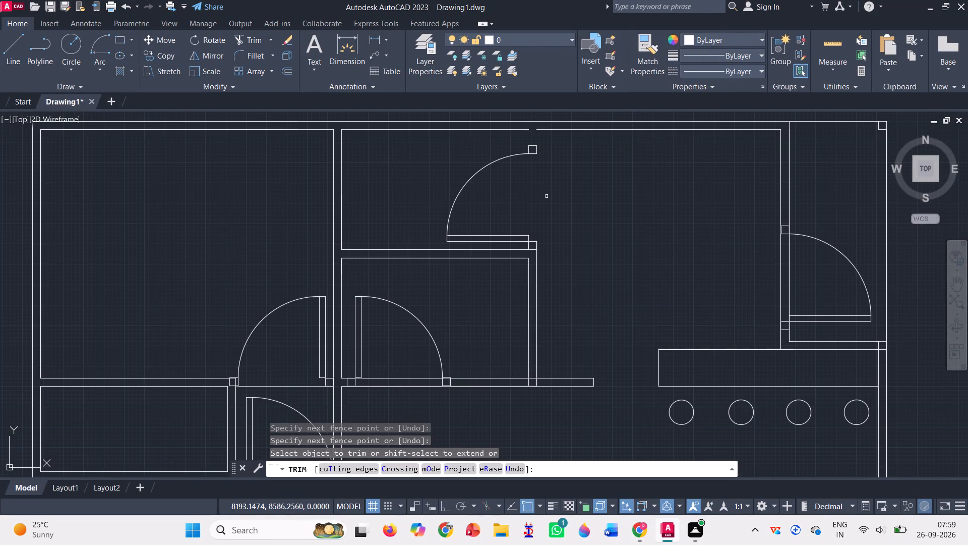
scroll(547, 196, down, 1)
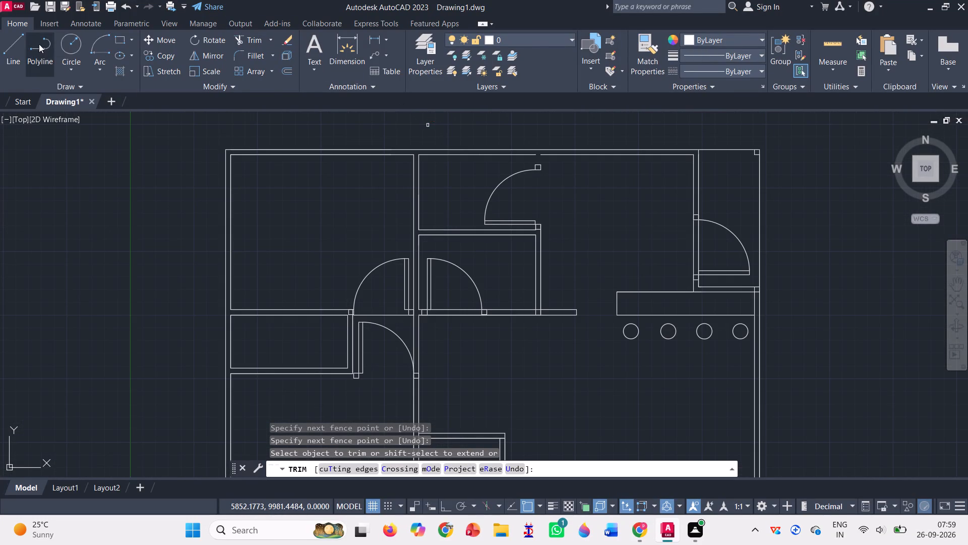
click(18, 52)
scroll(535, 138, up, 5)
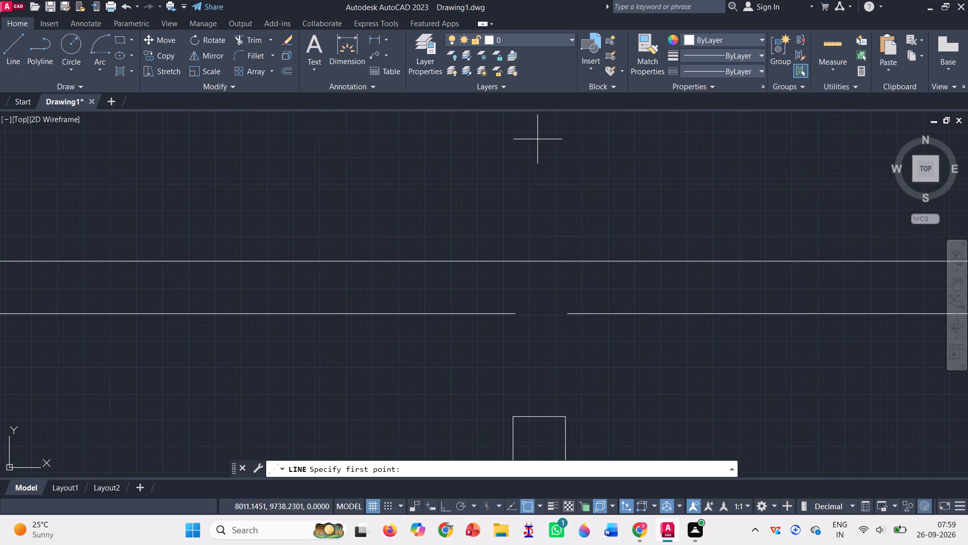
scroll(538, 306, down, 2)
click(529, 349)
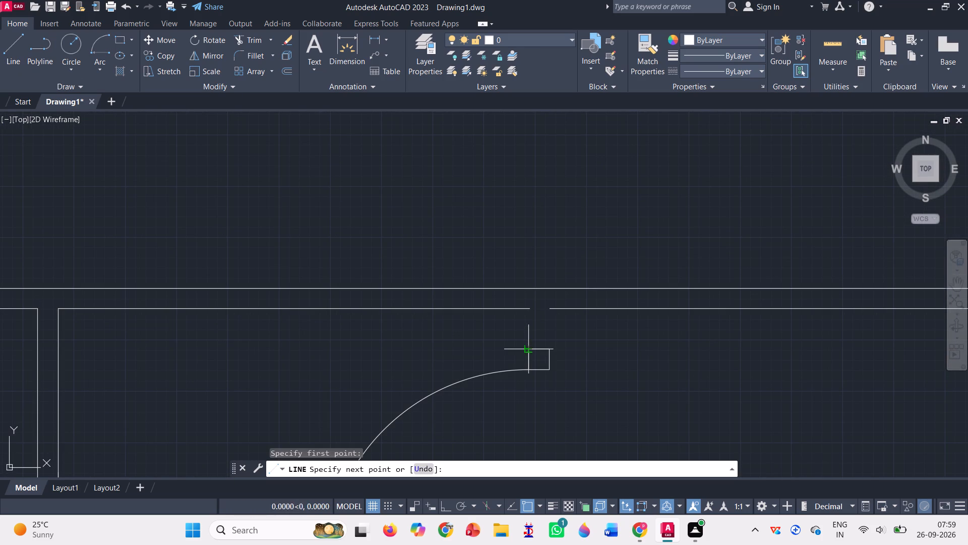
click(527, 309)
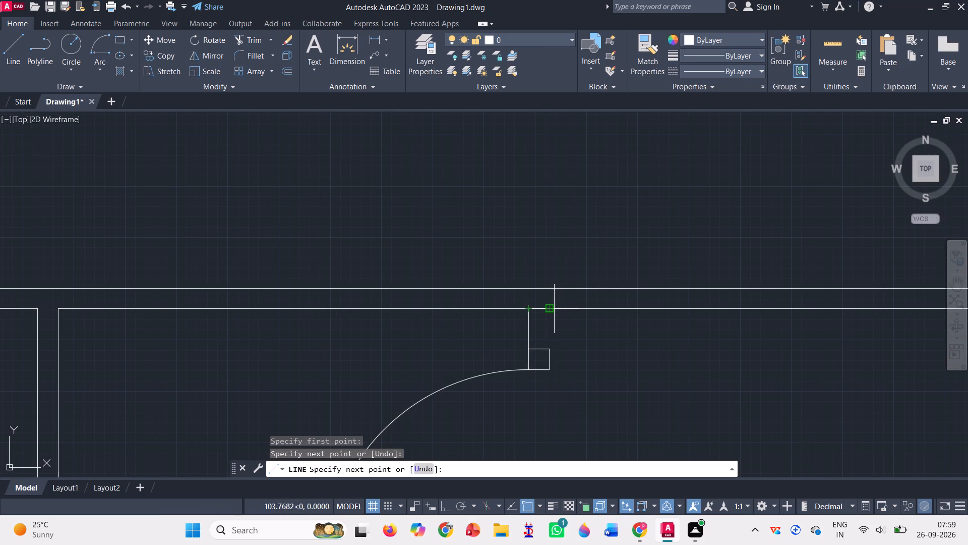
click(553, 309)
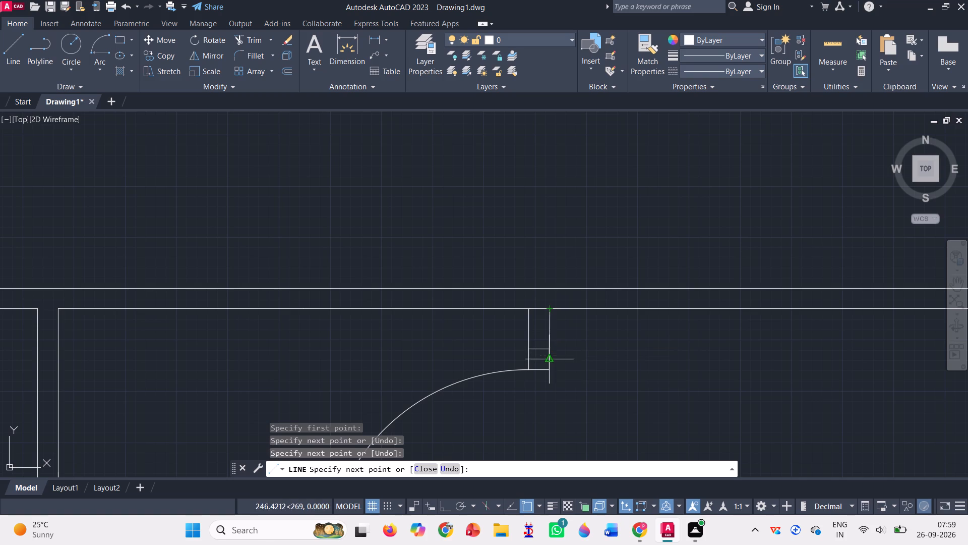
click(547, 349)
scroll(565, 339, down, 1)
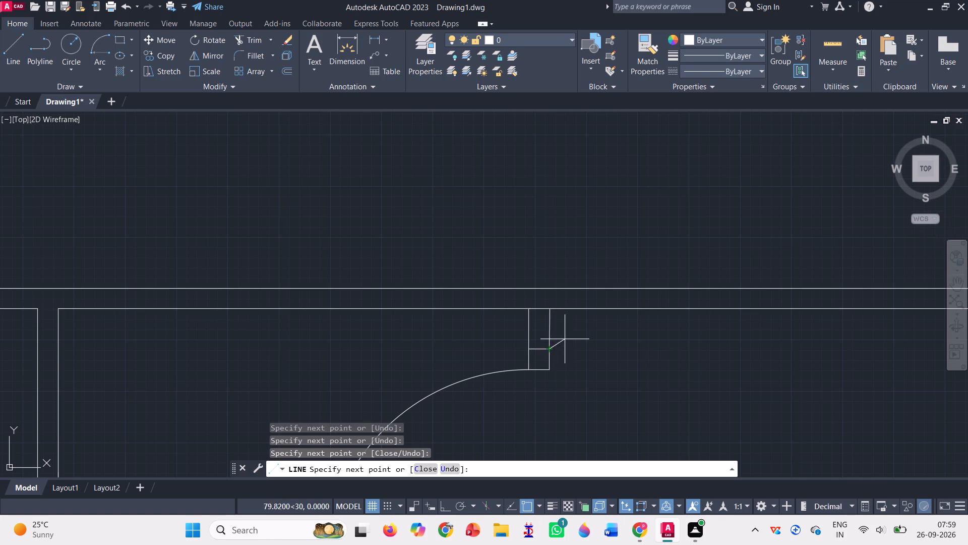
scroll(565, 339, down, 1)
scroll(513, 342, down, 2)
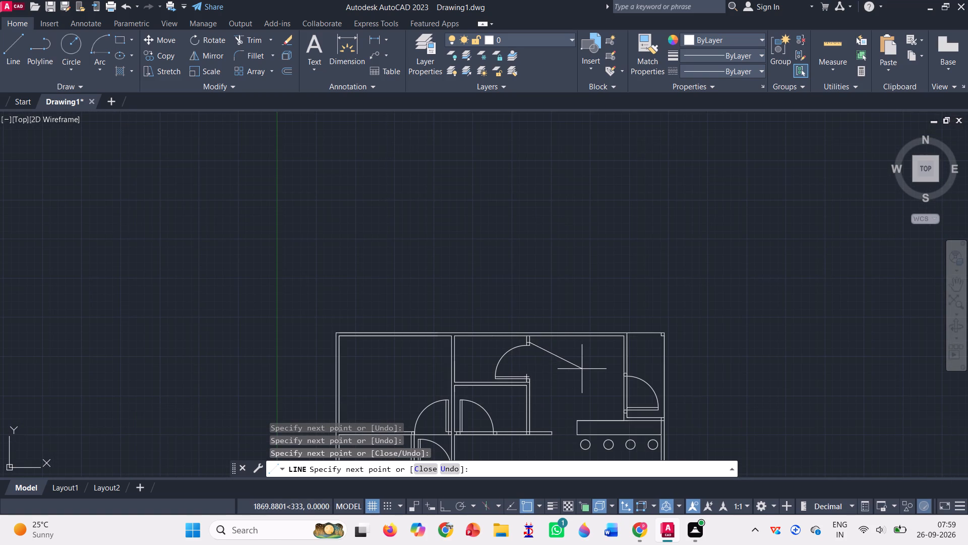
key(Return)
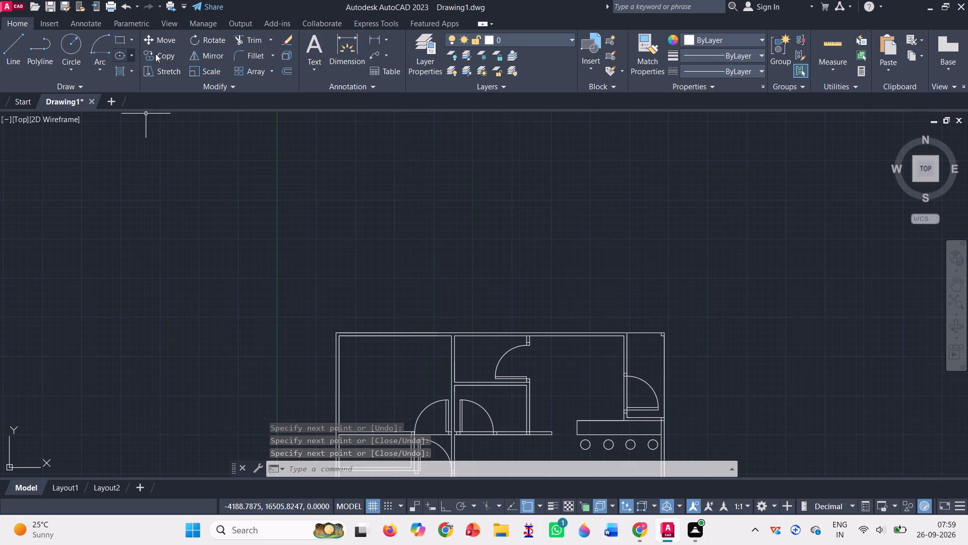
Trim the wall lines crossing the door opening of the narrow upper-right room above the counter.
click(260, 38)
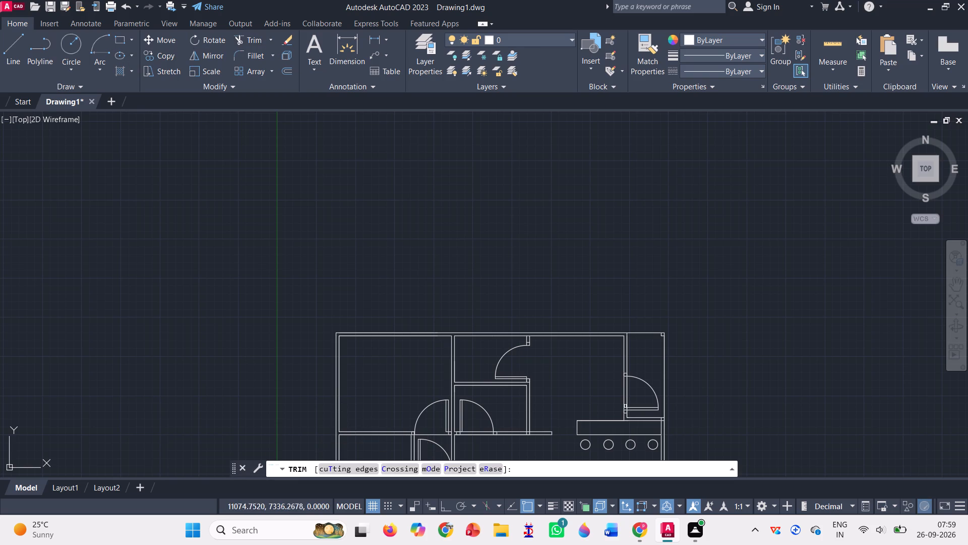
scroll(639, 417, up, 4)
drag(476, 239, 576, 253)
Draw the missing wall line from the top wall's inner line end to the upper-left corner of the upper-right door's upper jamb.
scroll(583, 251, down, 3)
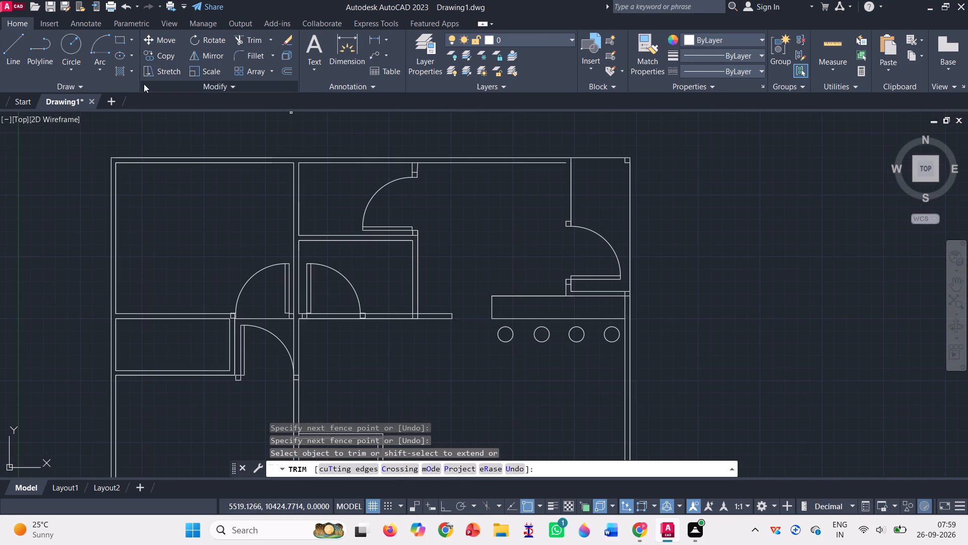
click(21, 45)
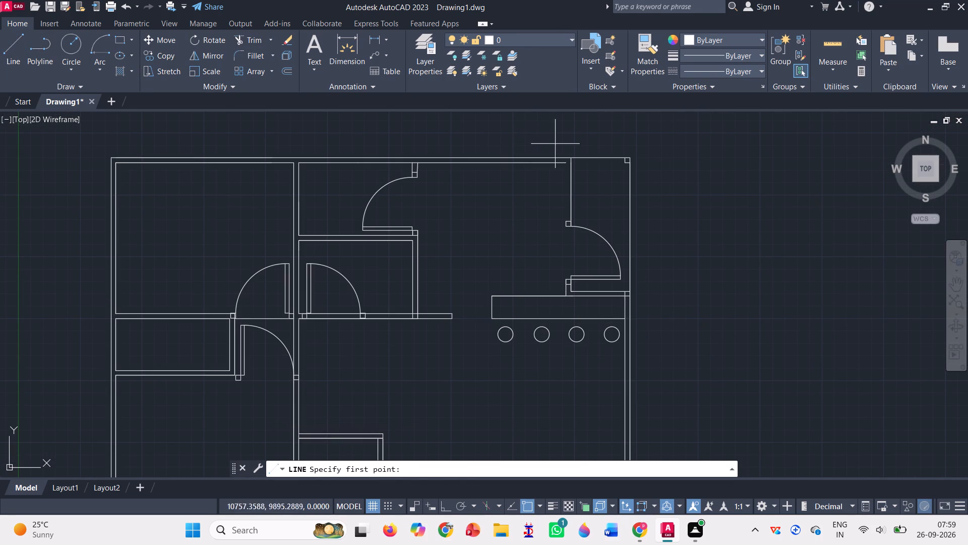
scroll(566, 156, up, 2)
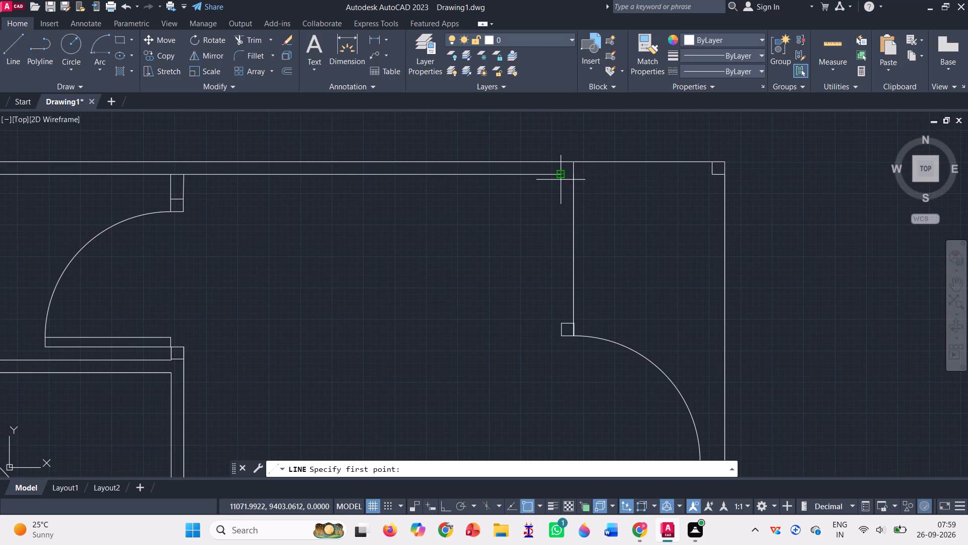
click(561, 173)
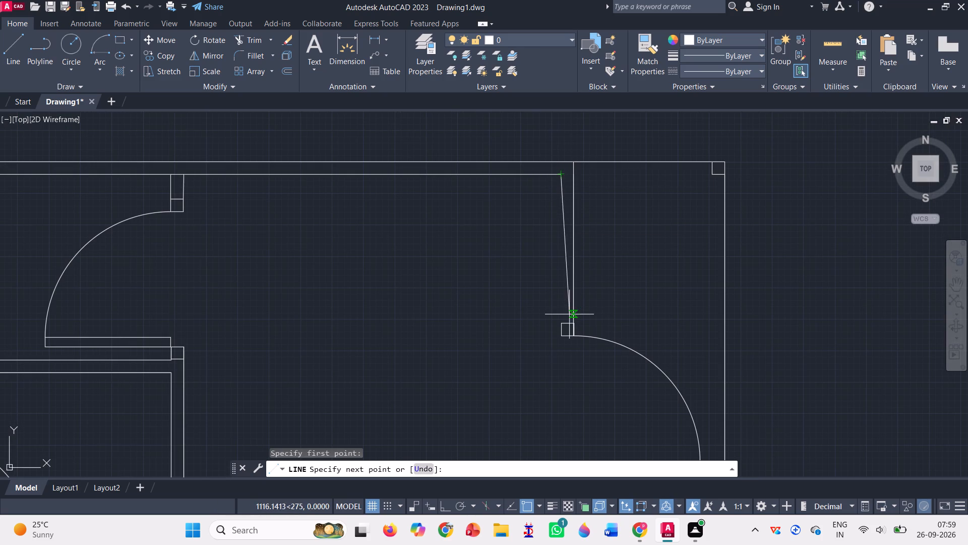
click(561, 322)
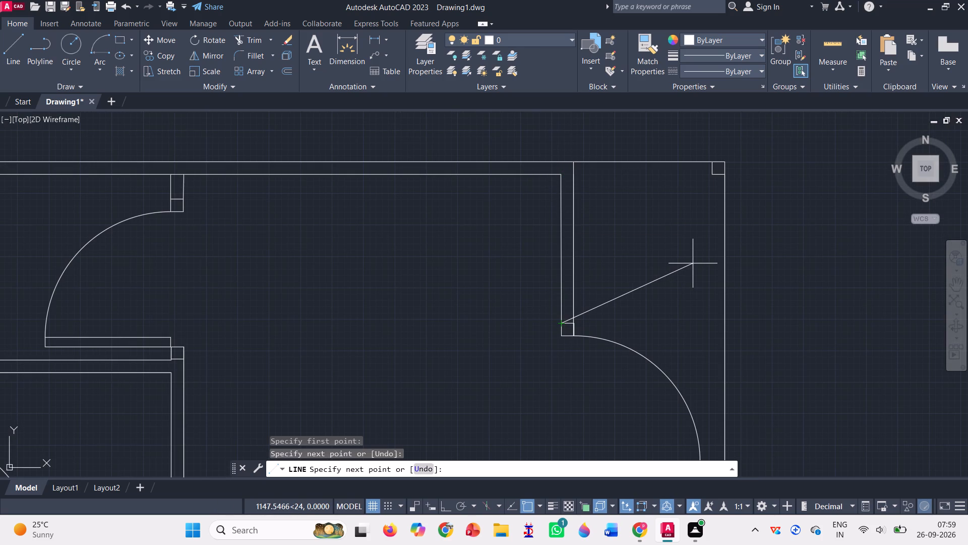
key(Return)
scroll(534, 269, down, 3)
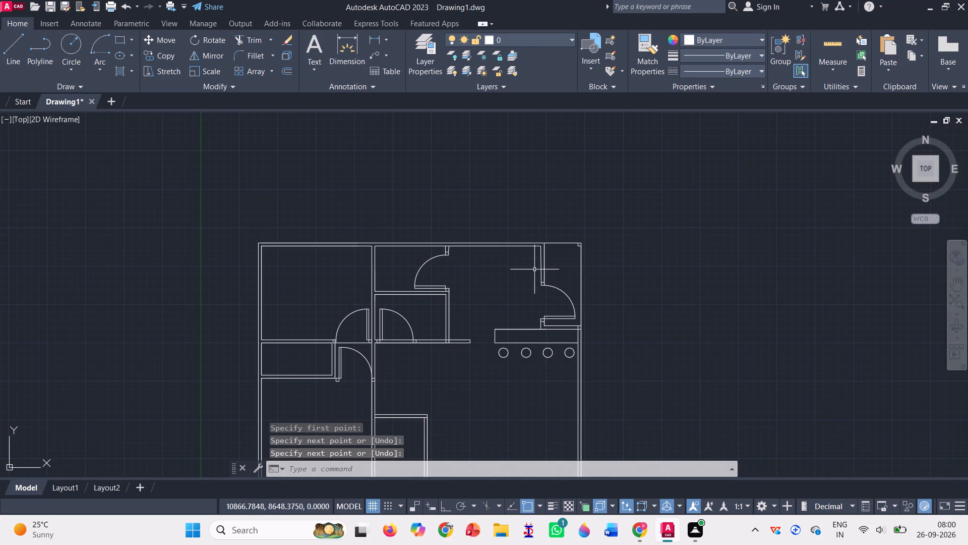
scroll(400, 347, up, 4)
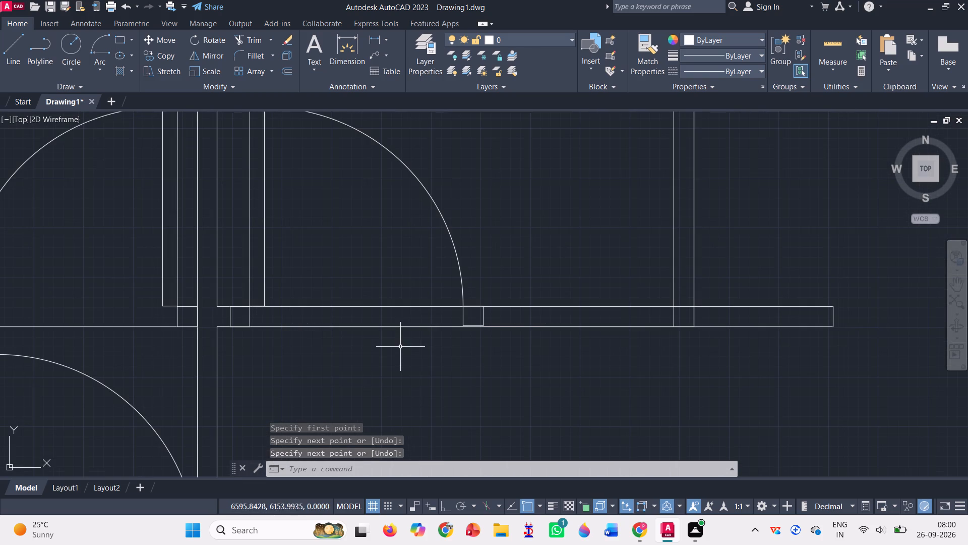
Trim both wall lines crossing the door opening in the bottom wall of the small upper middle room.
scroll(299, 327, up, 2)
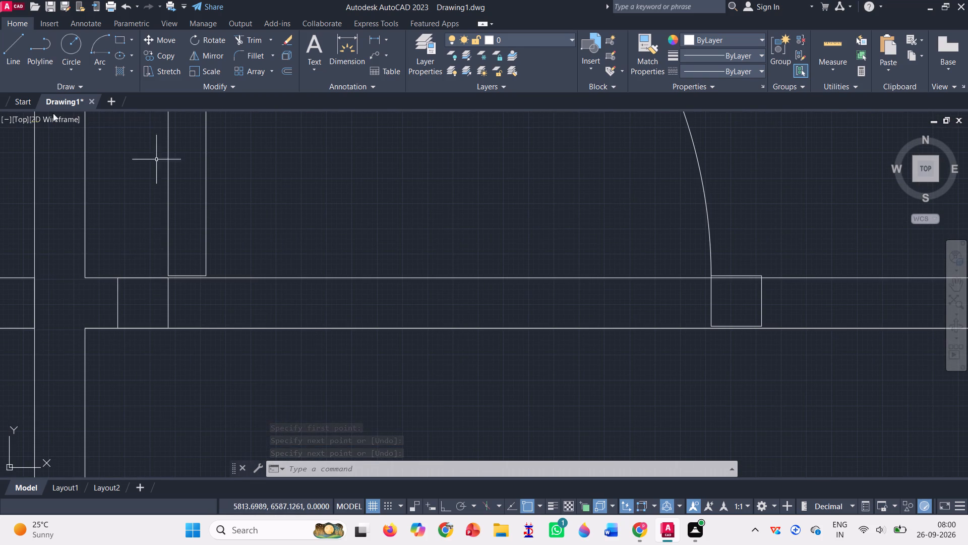
click(24, 52)
click(258, 39)
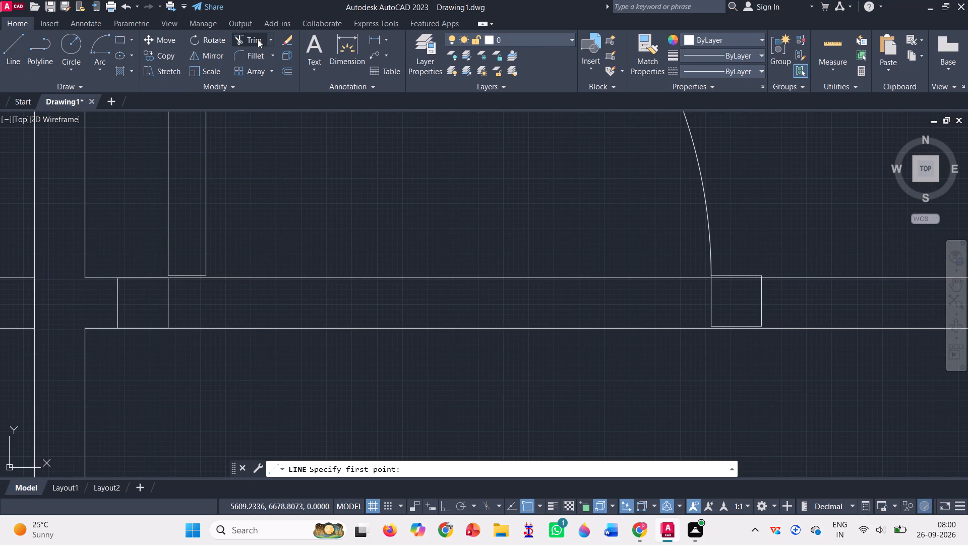
drag(309, 254, 290, 359)
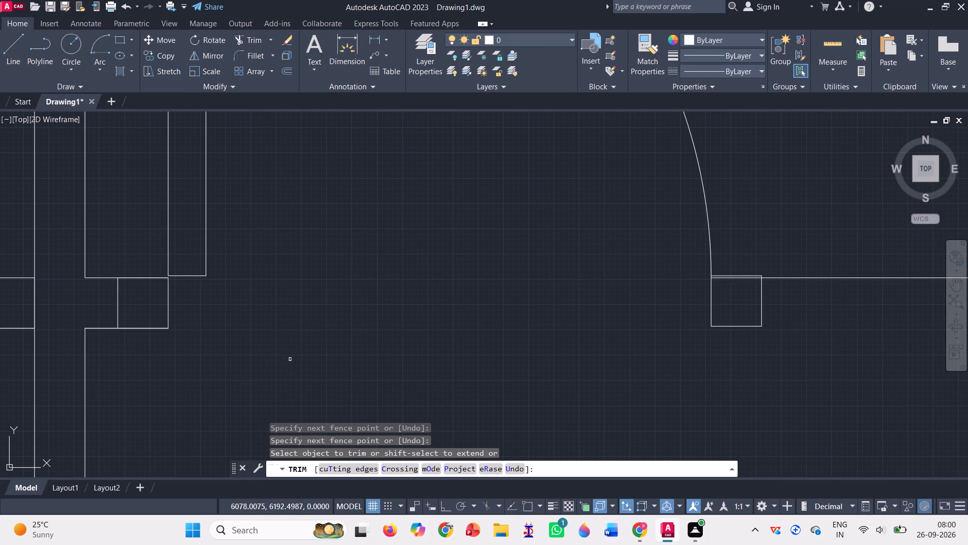
Draw the missing lower wall line from the right jamb's lower-left corner to the outer line of the small middle room's right wall.
click(14, 51)
scroll(515, 275, down, 2)
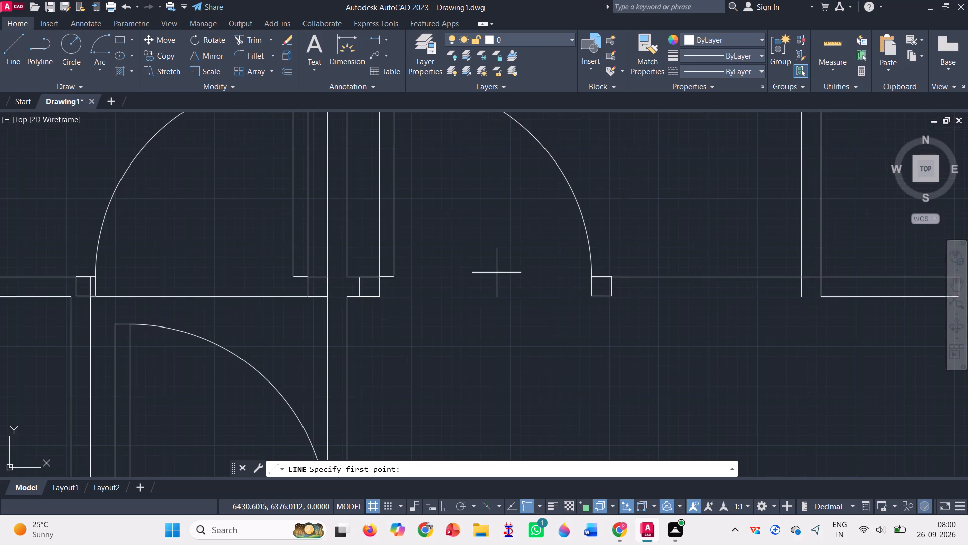
click(590, 300)
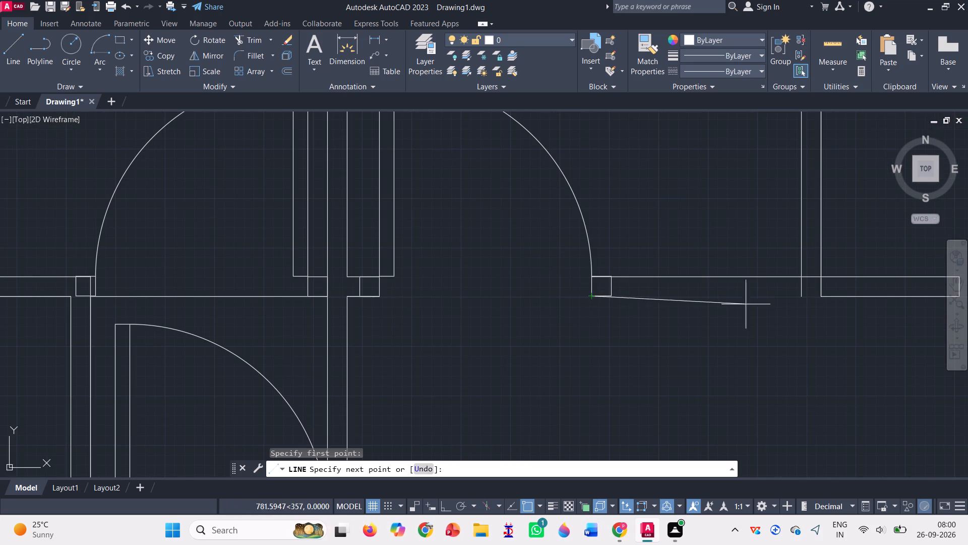
click(823, 298)
scroll(696, 339, down, 1)
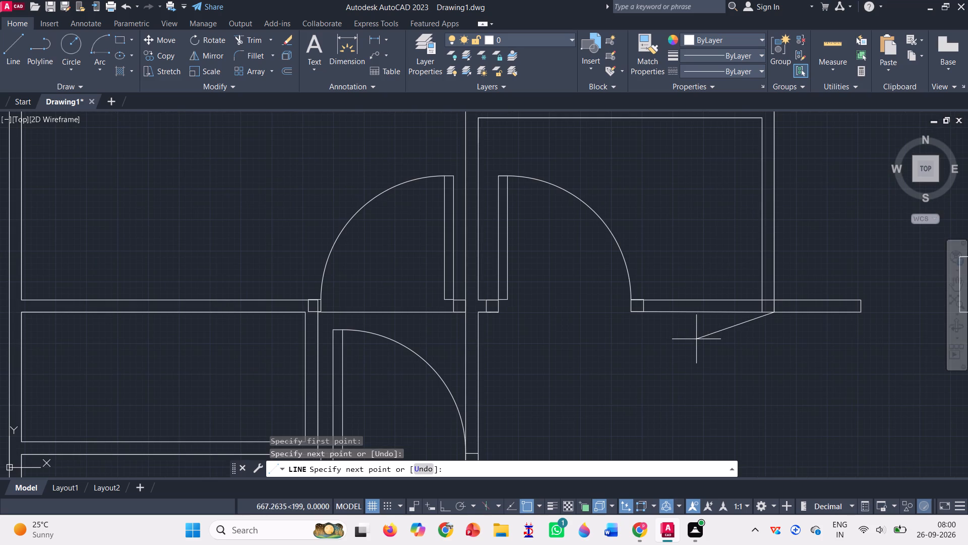
key(Return)
Trim the remaining wall line crossing the door opening in the upper-left room's bottom wall.
scroll(595, 286, down, 2)
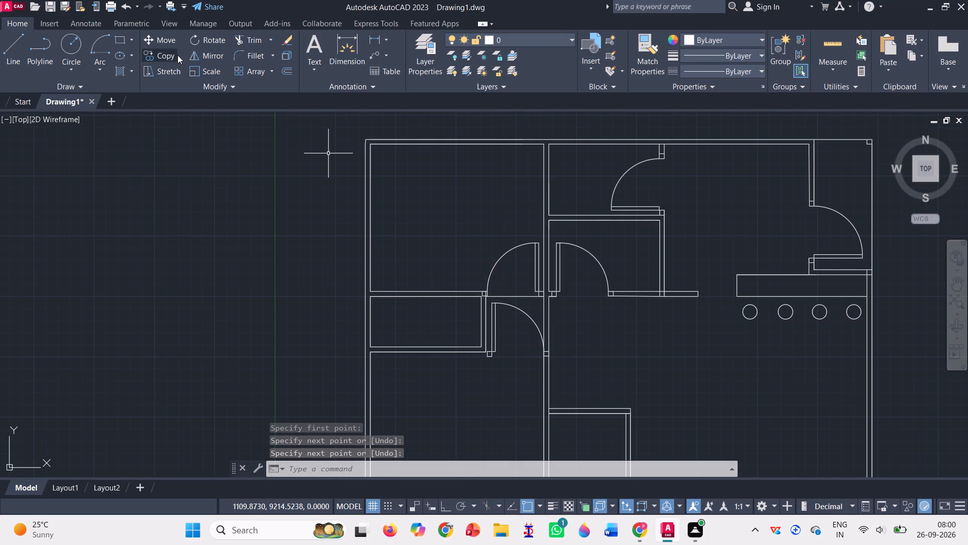
click(244, 43)
scroll(524, 301, up, 3)
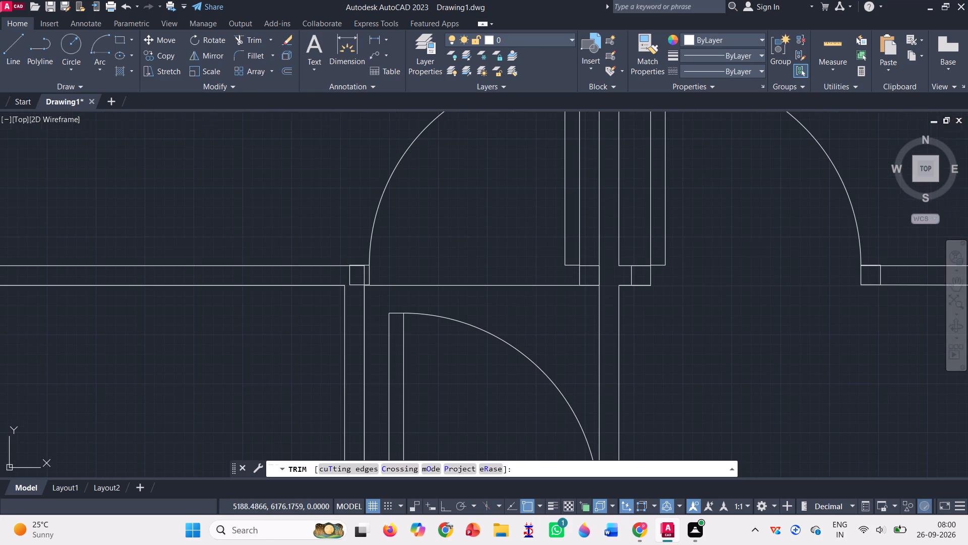
drag(502, 291, 526, 267)
Trim both wall lines crossing the entrance door's opening in the plan's bottom wall.
scroll(509, 258, down, 4)
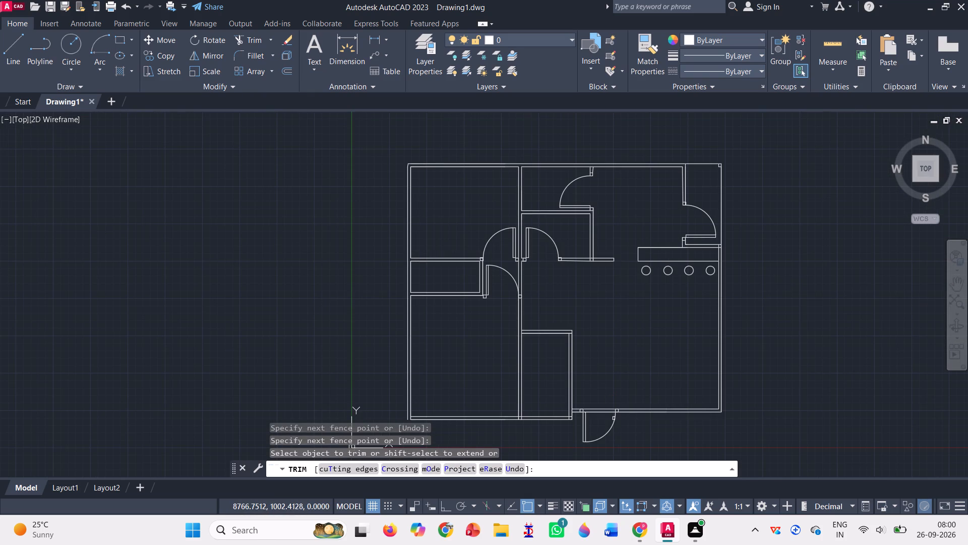
scroll(614, 418, up, 2)
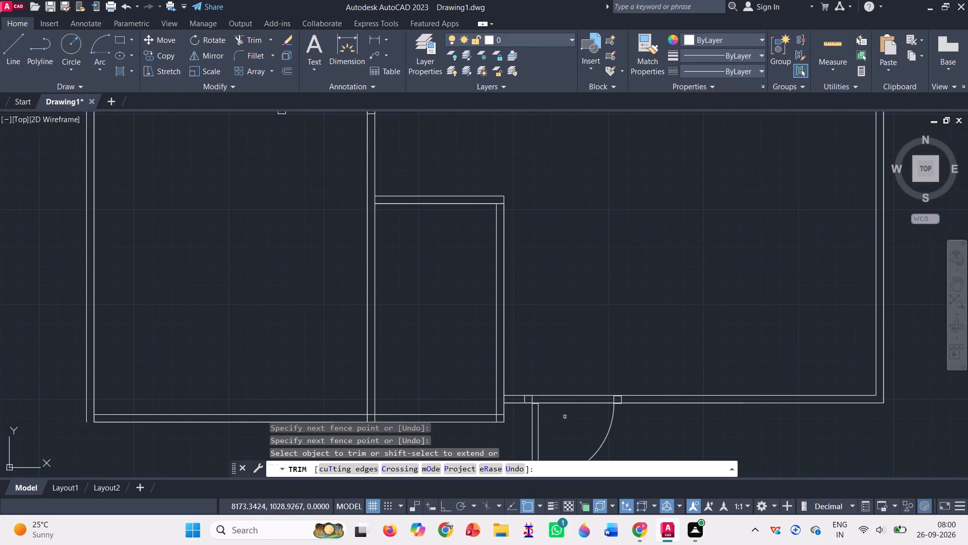
drag(565, 417, 584, 384)
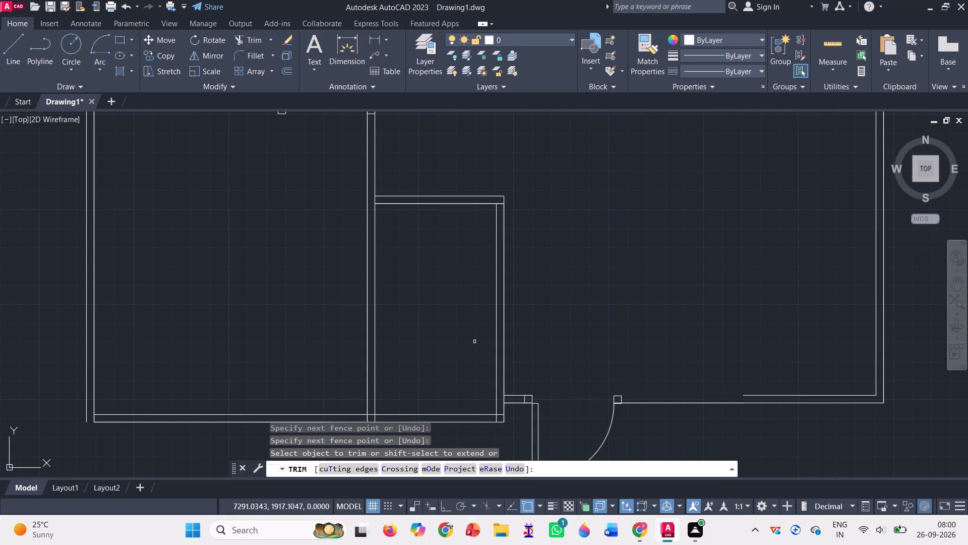
Draw the missing inner line of the bottom wall from its cut end to the upper-left corner of the entrance door's right jamb.
click(13, 50)
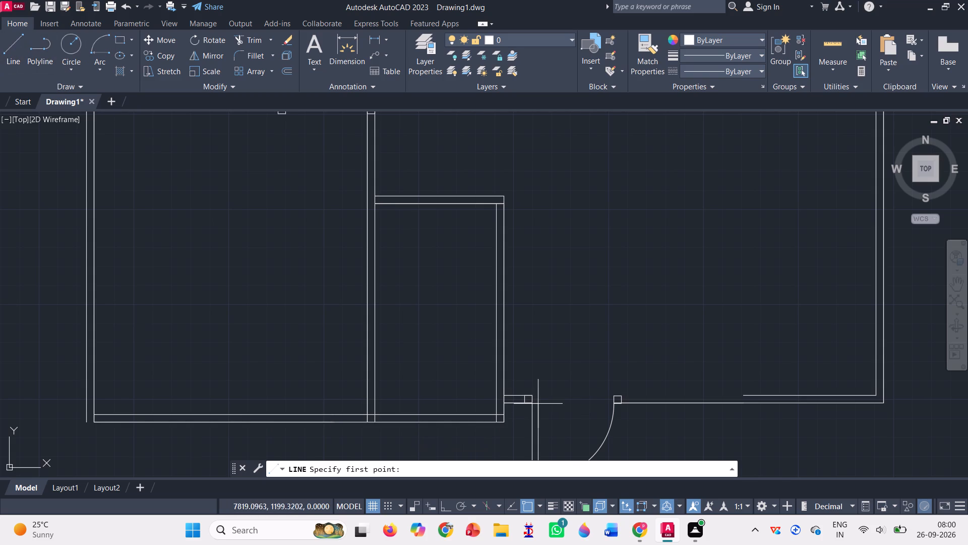
scroll(913, 464, up, 1)
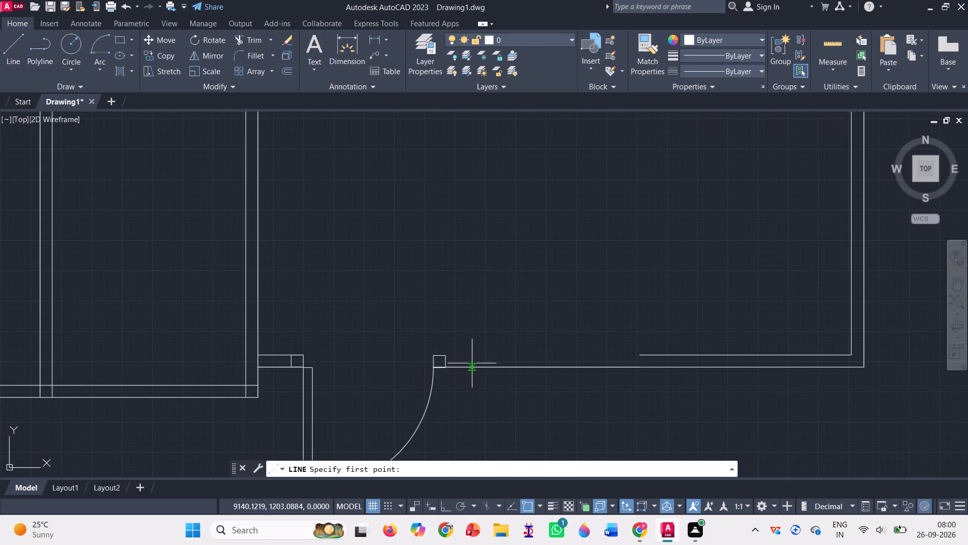
scroll(472, 363, up, 1)
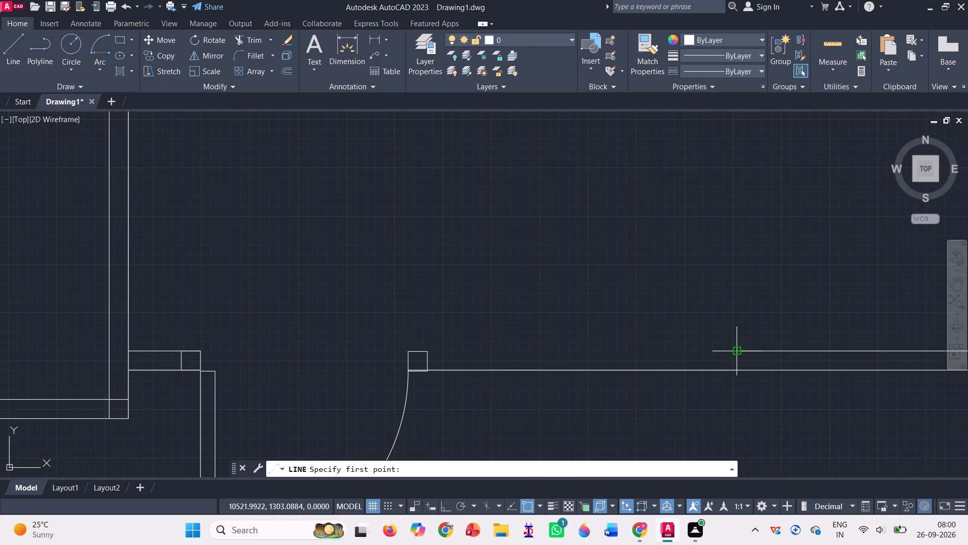
click(737, 353)
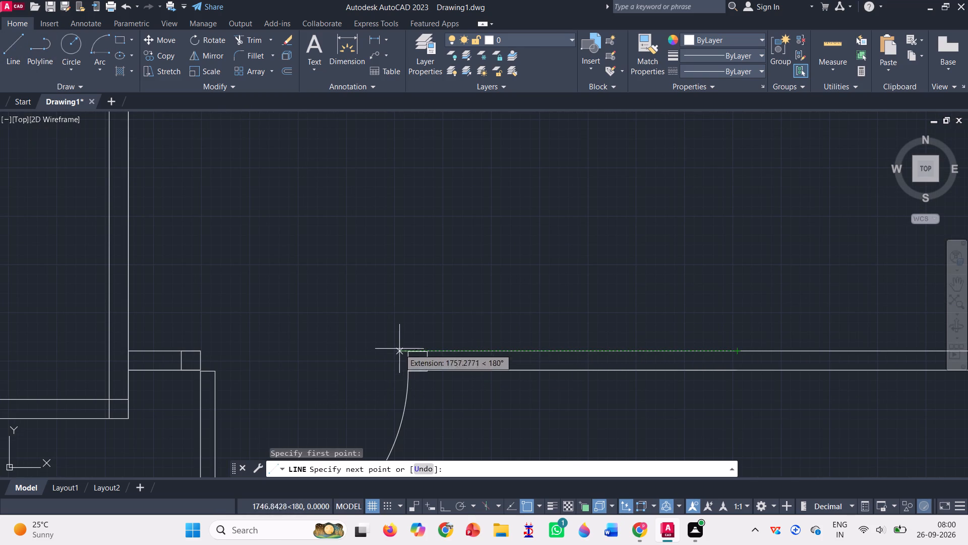
click(406, 350)
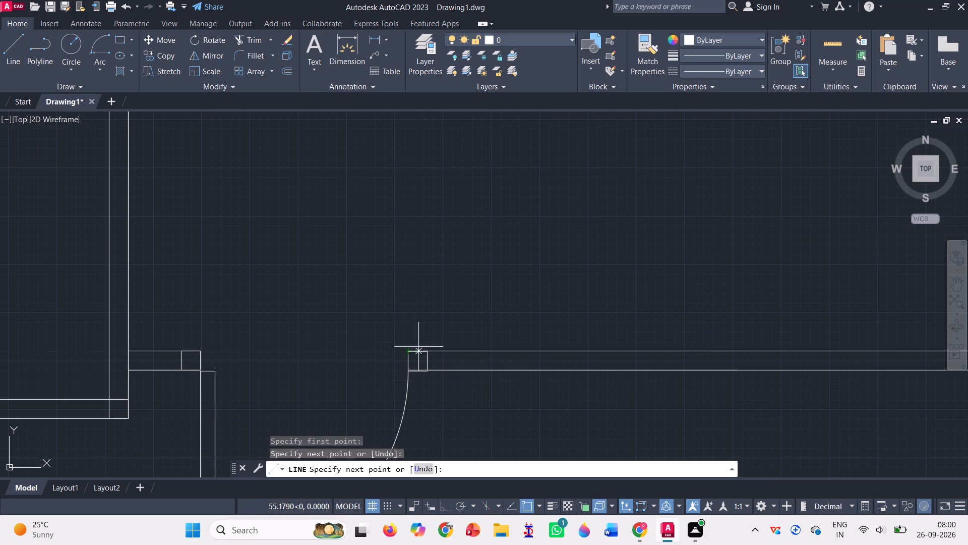
key(Return)
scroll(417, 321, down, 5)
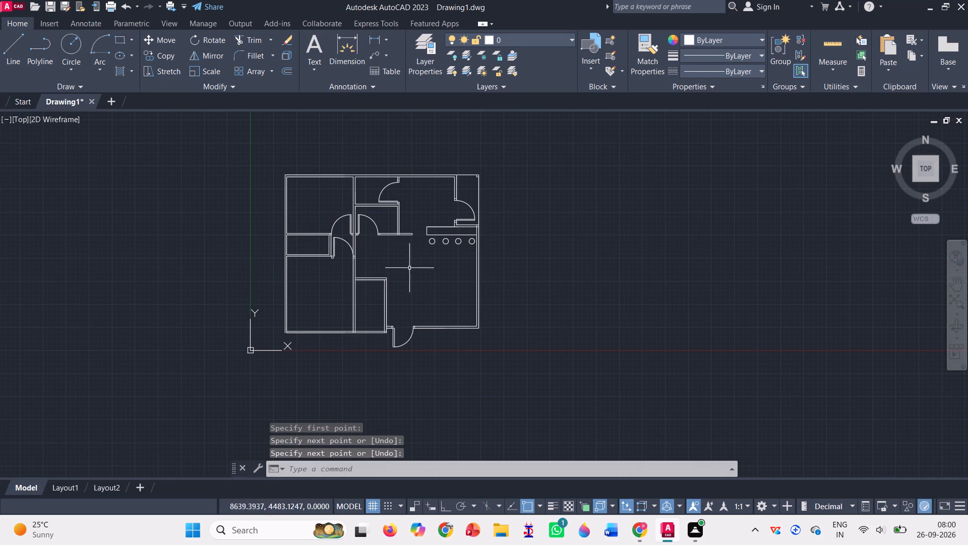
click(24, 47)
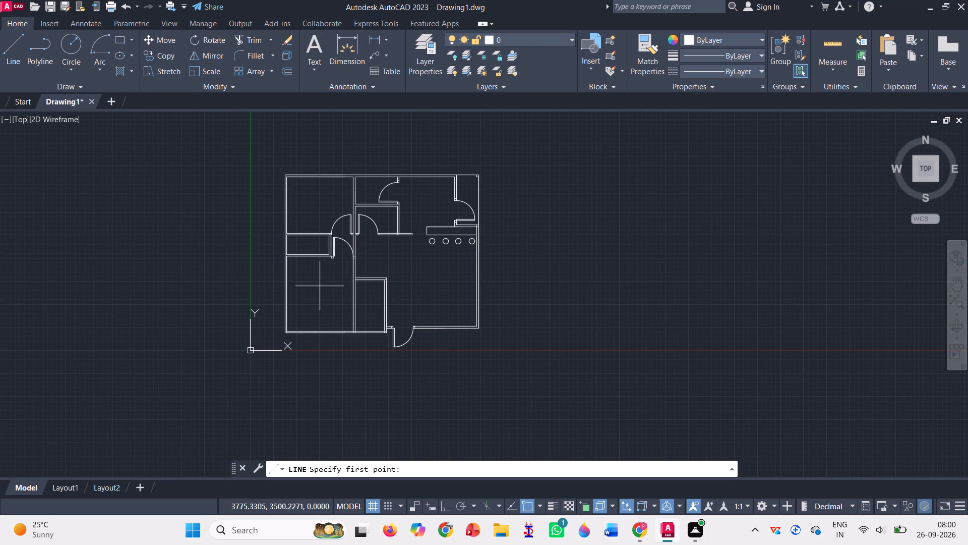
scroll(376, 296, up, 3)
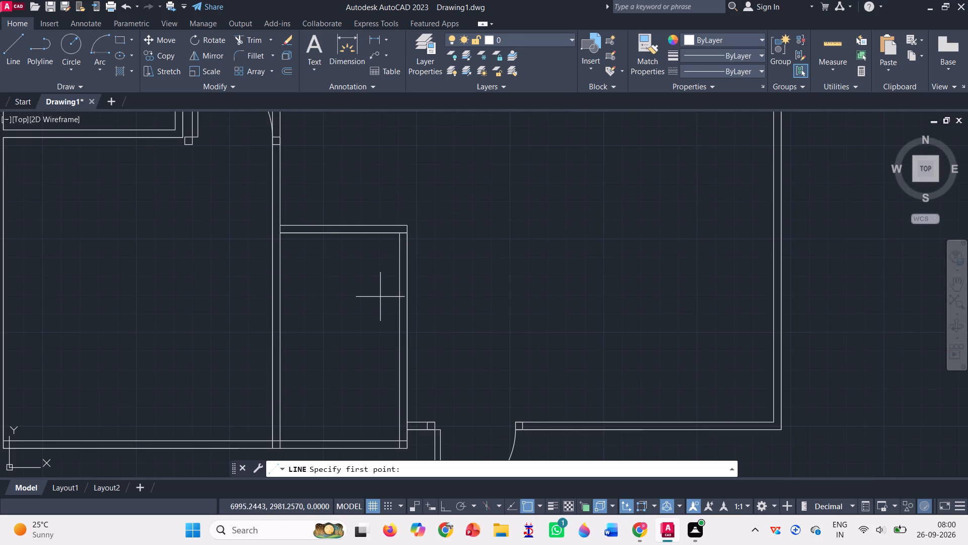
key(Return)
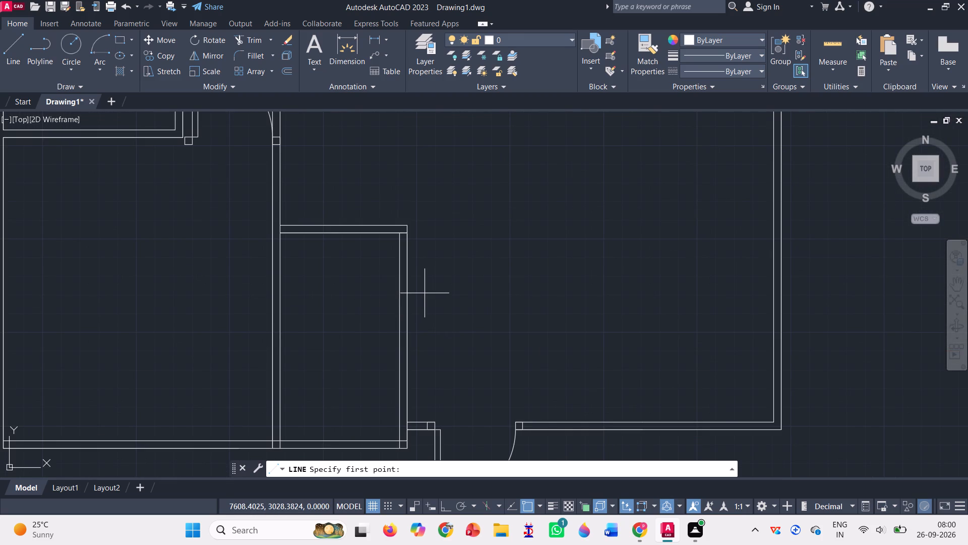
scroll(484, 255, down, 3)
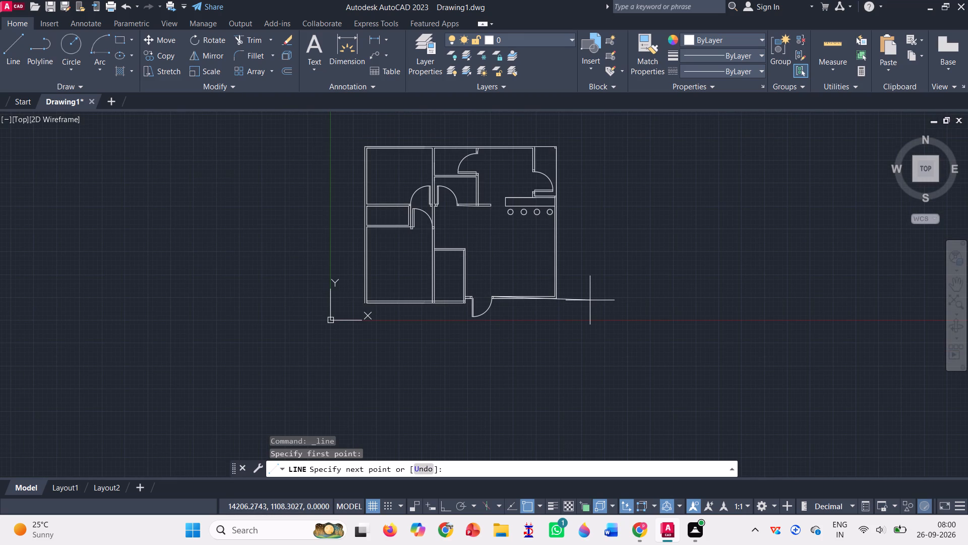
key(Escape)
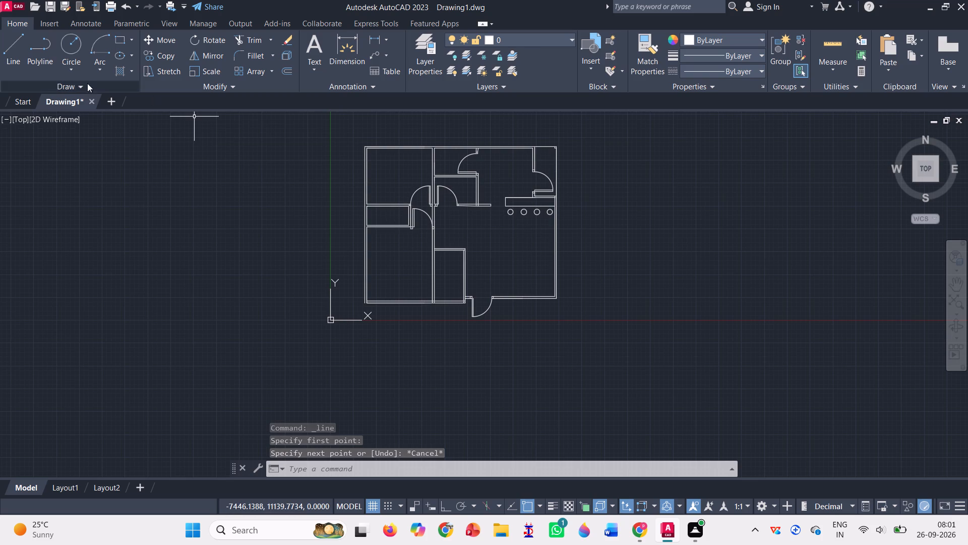
Outline an opening about 700 wide in the small left room's bottom wall: 100 across the wall, along its lower line, 100 back up.
click(19, 55)
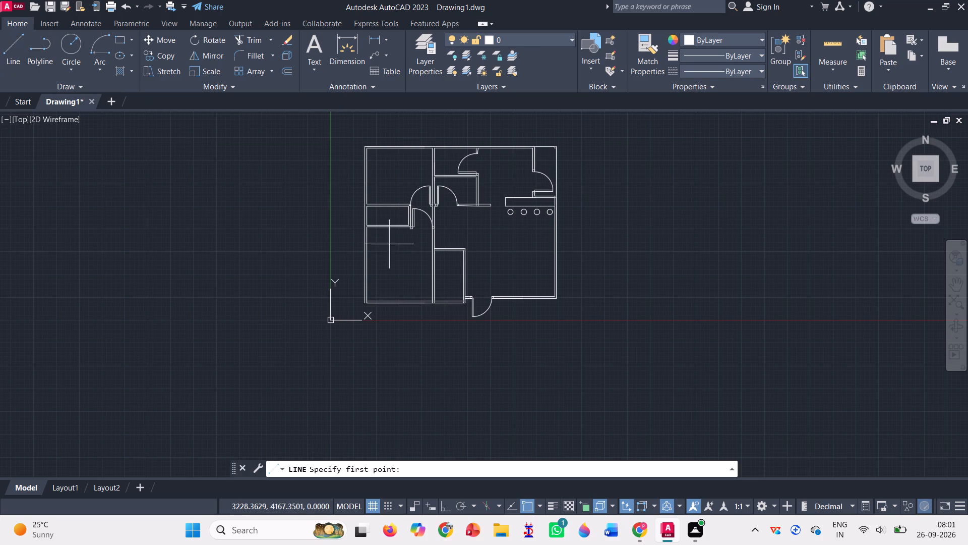
scroll(393, 201, up, 1)
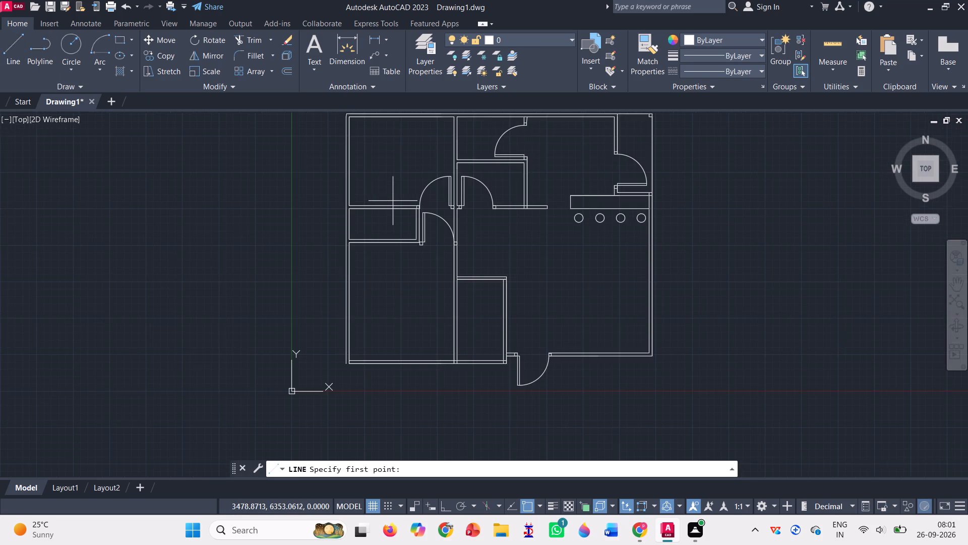
scroll(393, 201, up, 2)
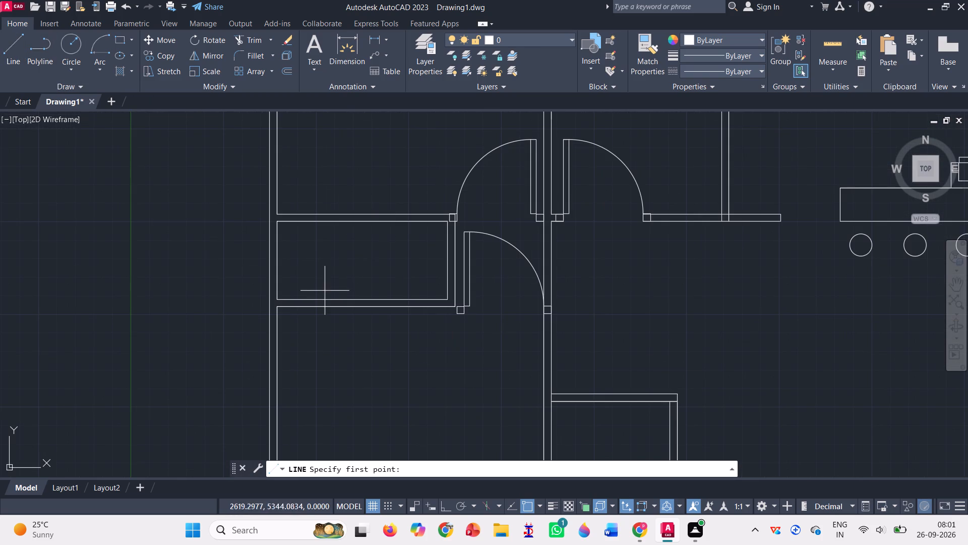
scroll(321, 295, up, 2)
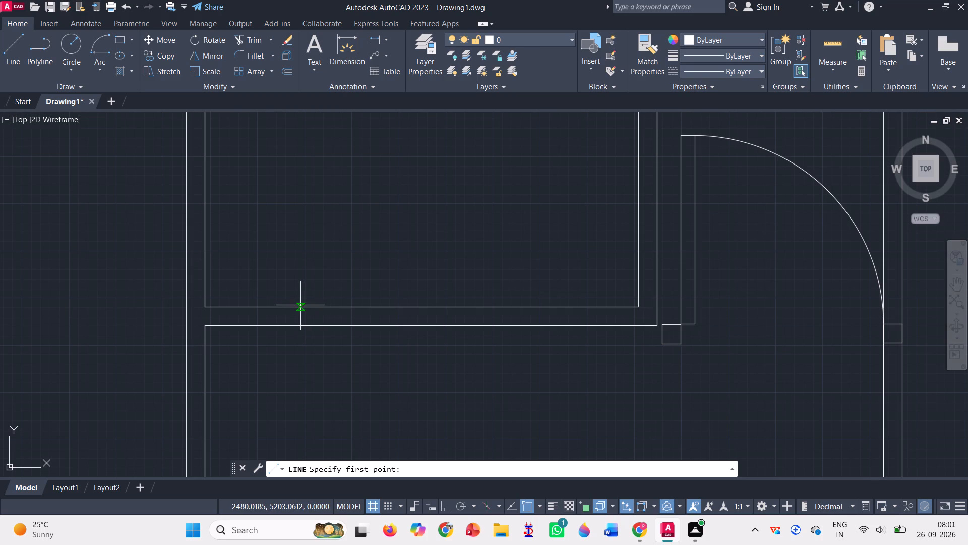
click(299, 307)
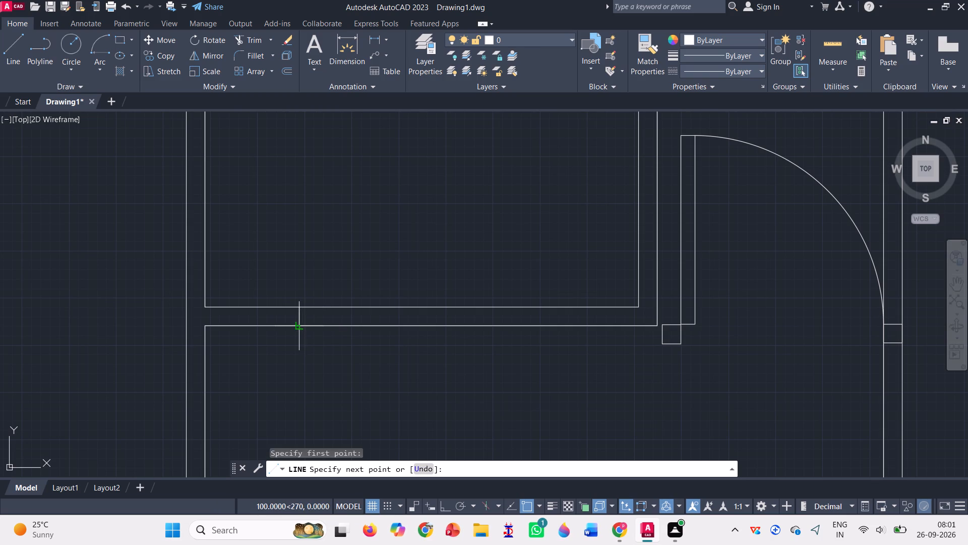
click(300, 325)
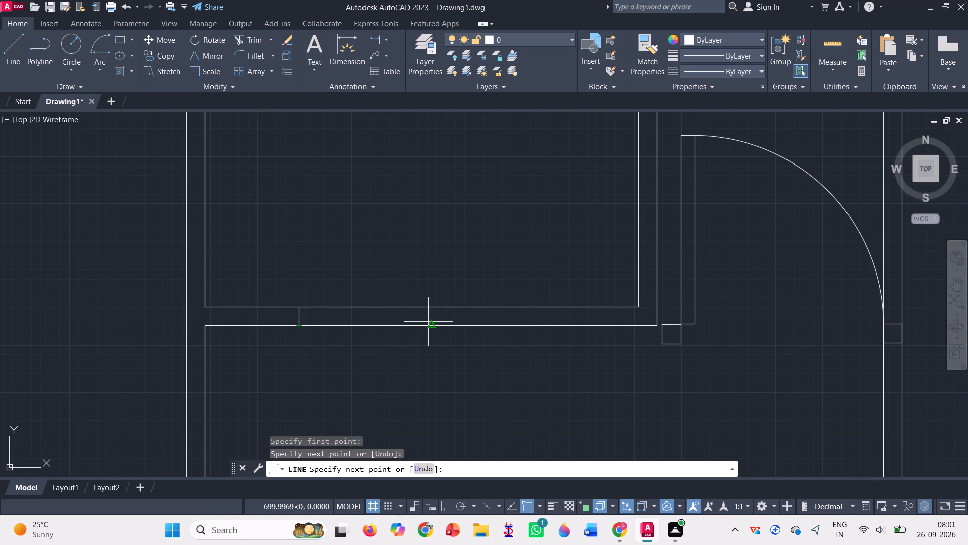
click(432, 323)
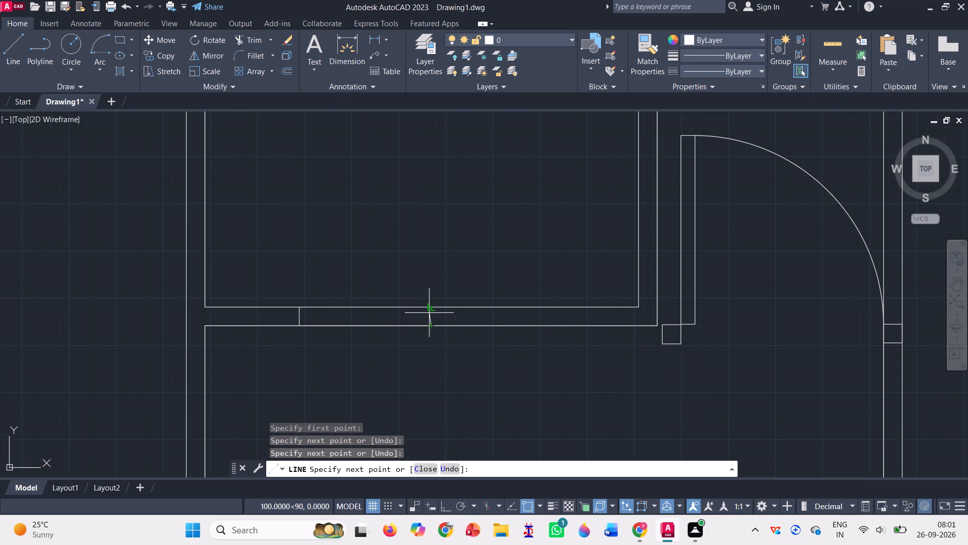
click(434, 307)
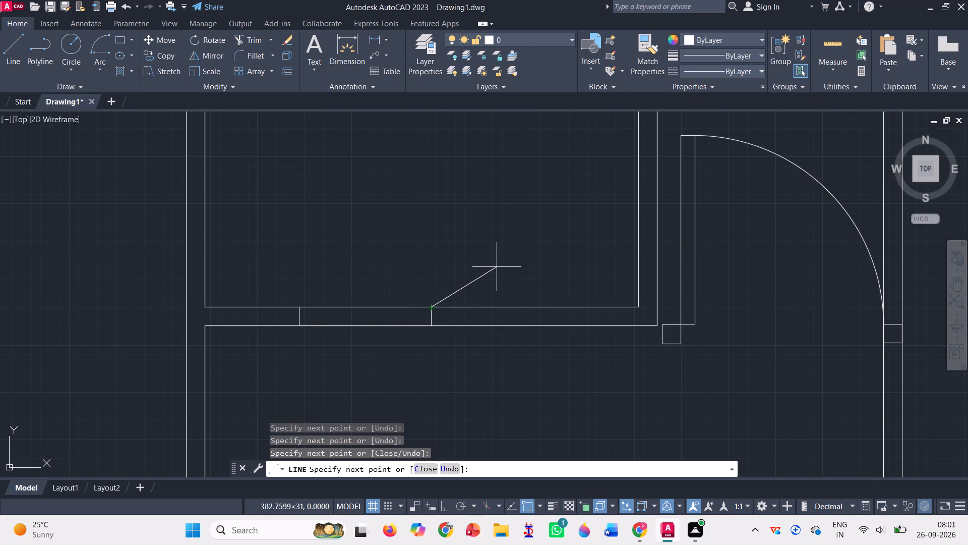
key(Return)
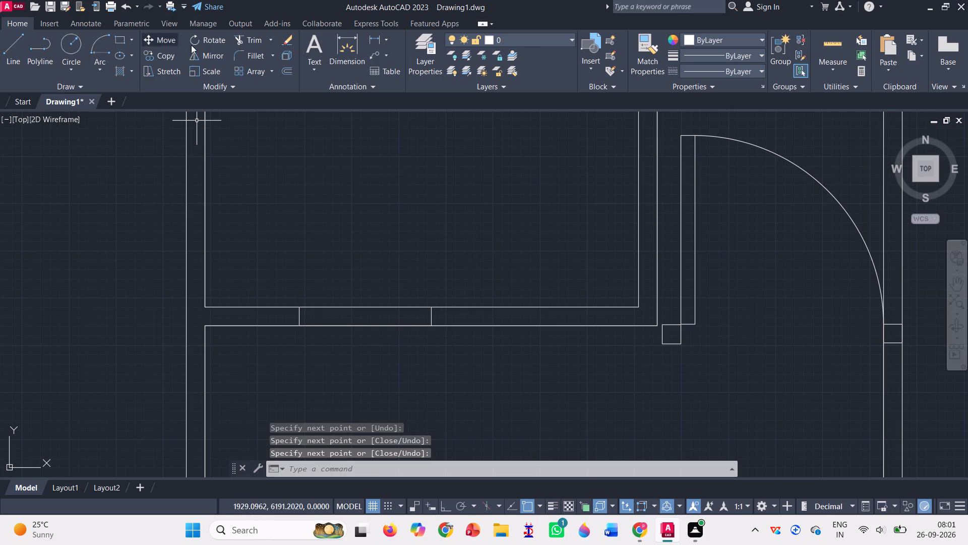
Trim both wall lines between the two cross lines in the small left room's bottom wall.
click(248, 40)
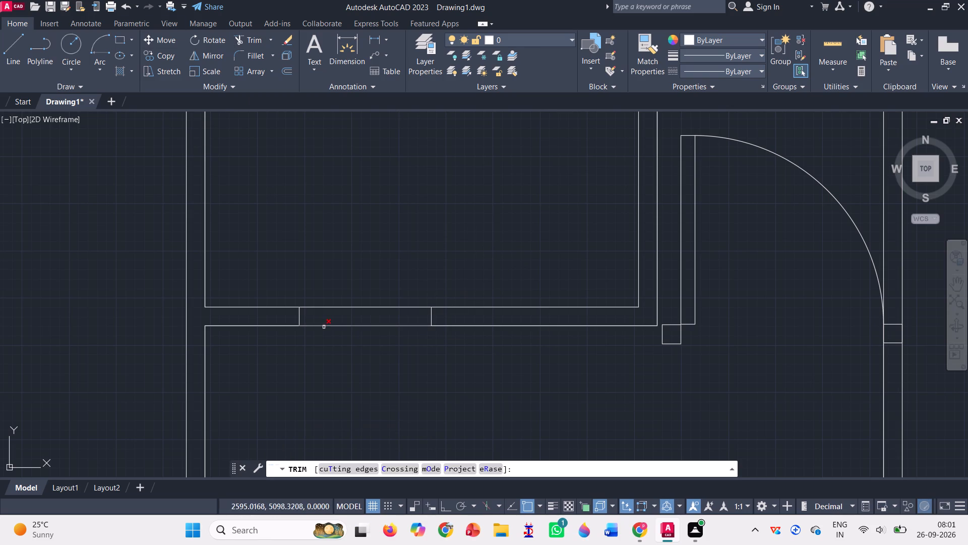
drag(354, 290, 345, 355)
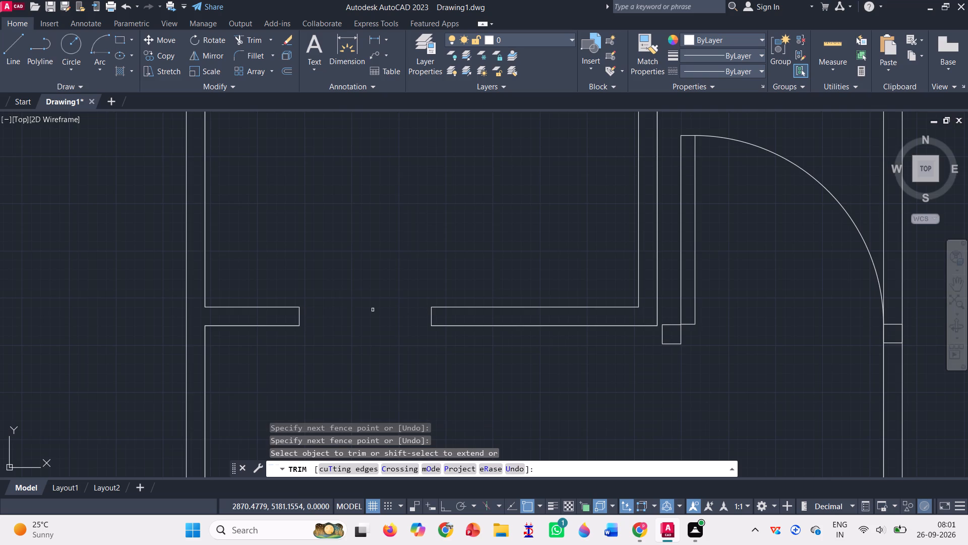
scroll(373, 310, down, 2)
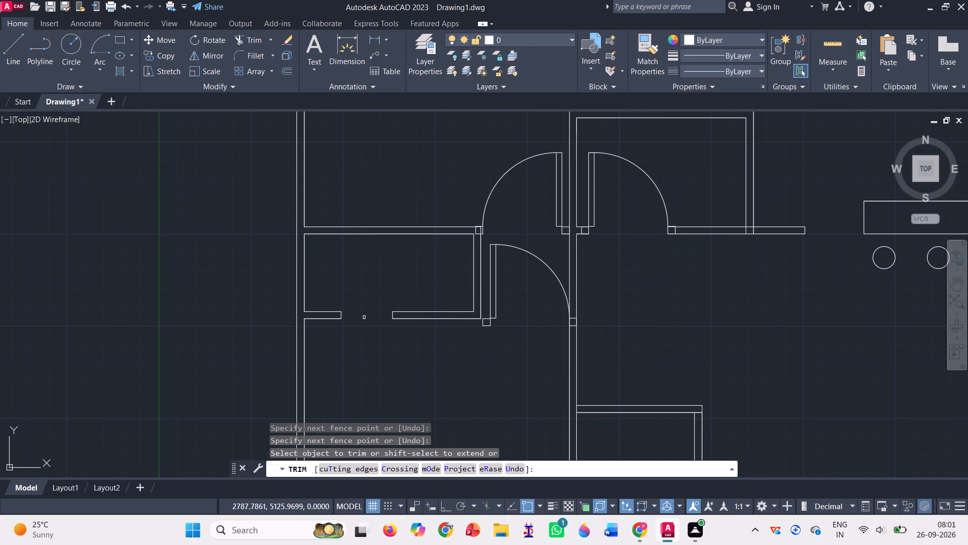
scroll(361, 319, down, 1)
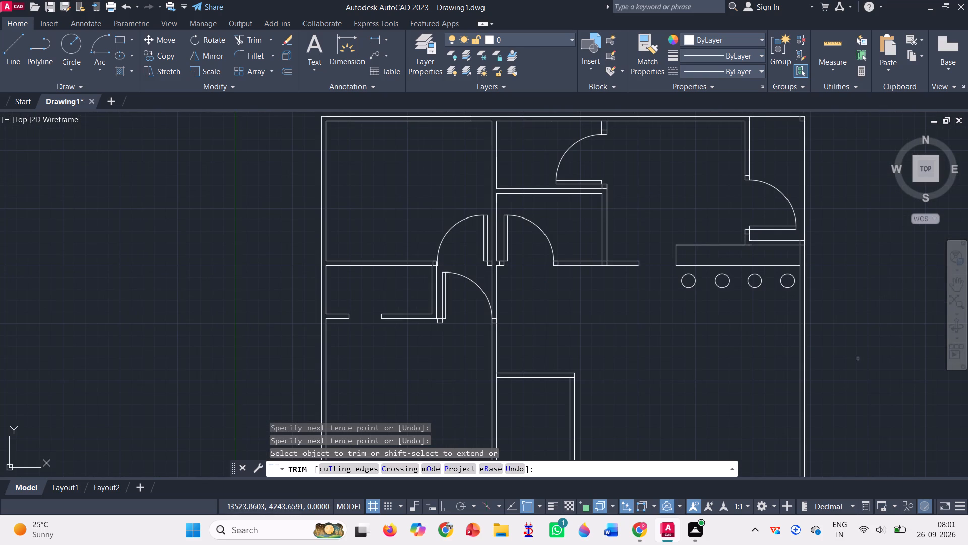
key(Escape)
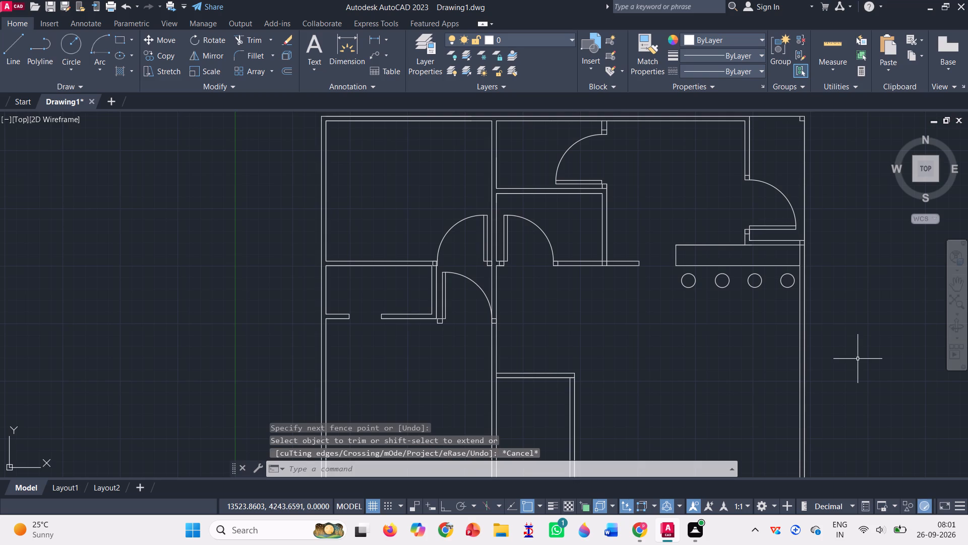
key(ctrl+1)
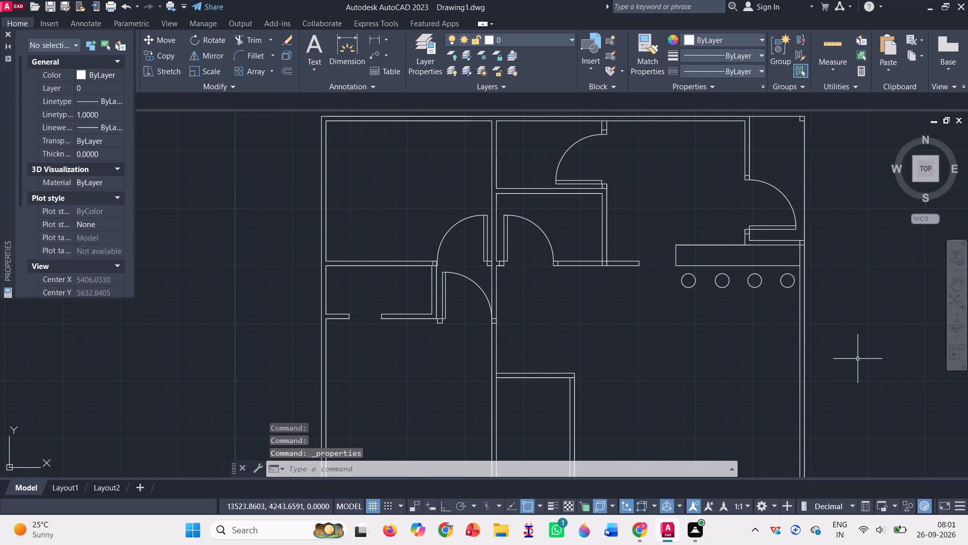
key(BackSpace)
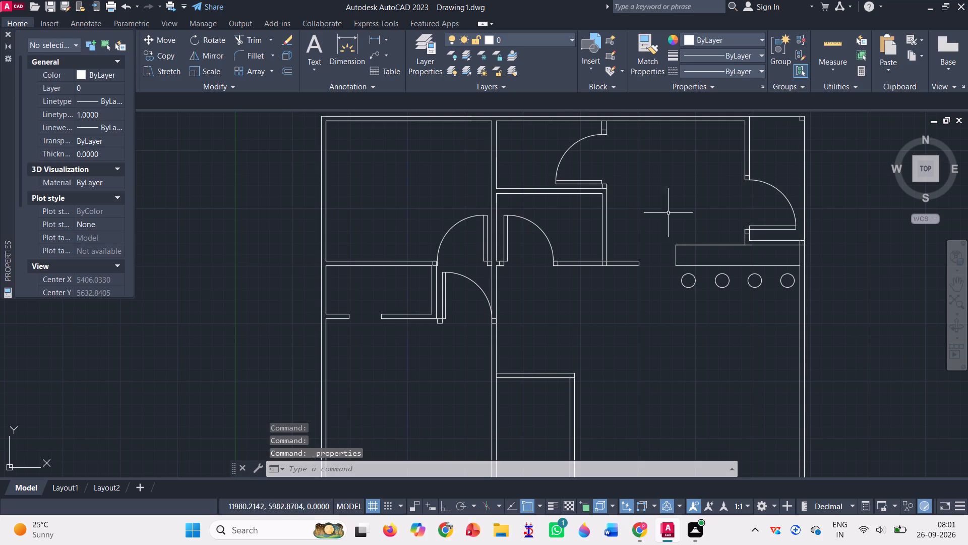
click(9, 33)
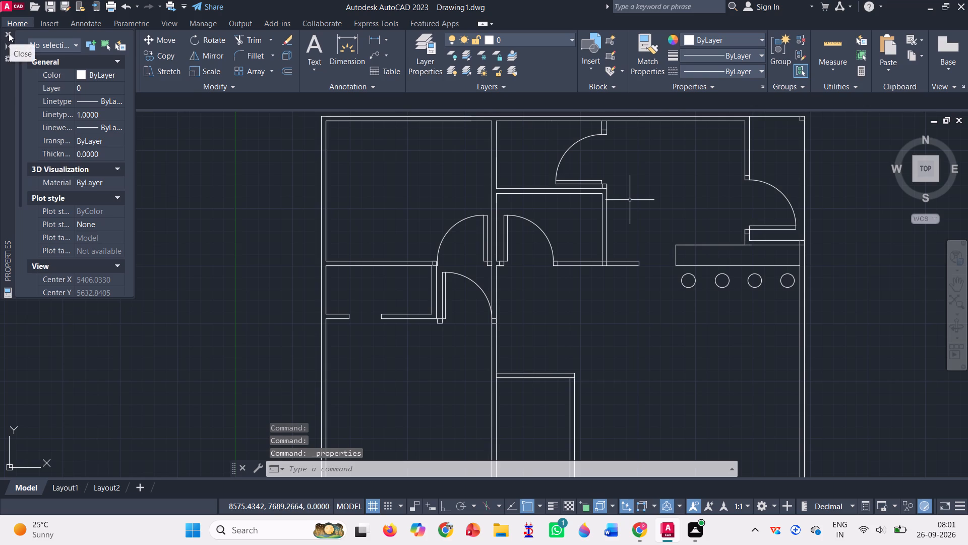
Insert the block Window - Wood Frame 36 in. Wide plan from DesignCenter's House Designer.dwg in the empty area left of the plan.
key(ctrl+2)
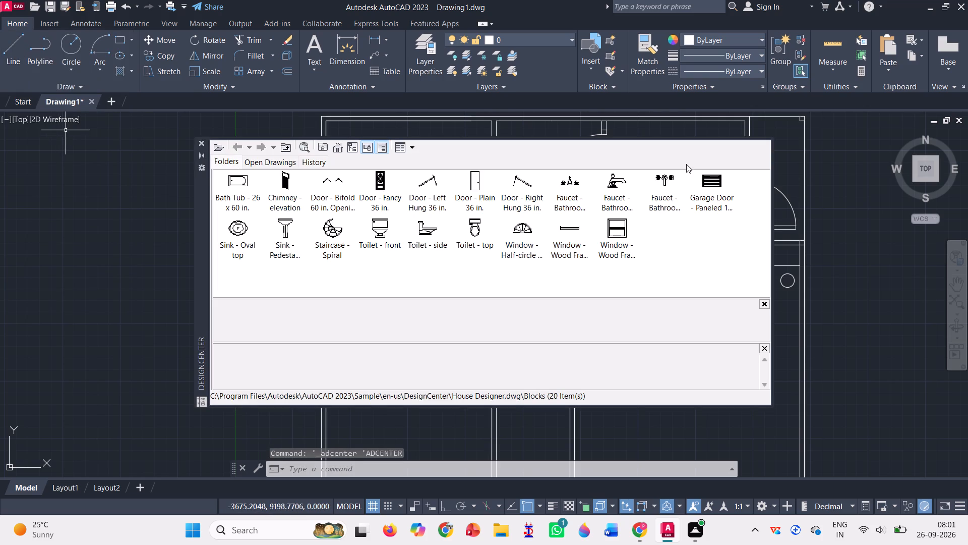
double_click(572, 232)
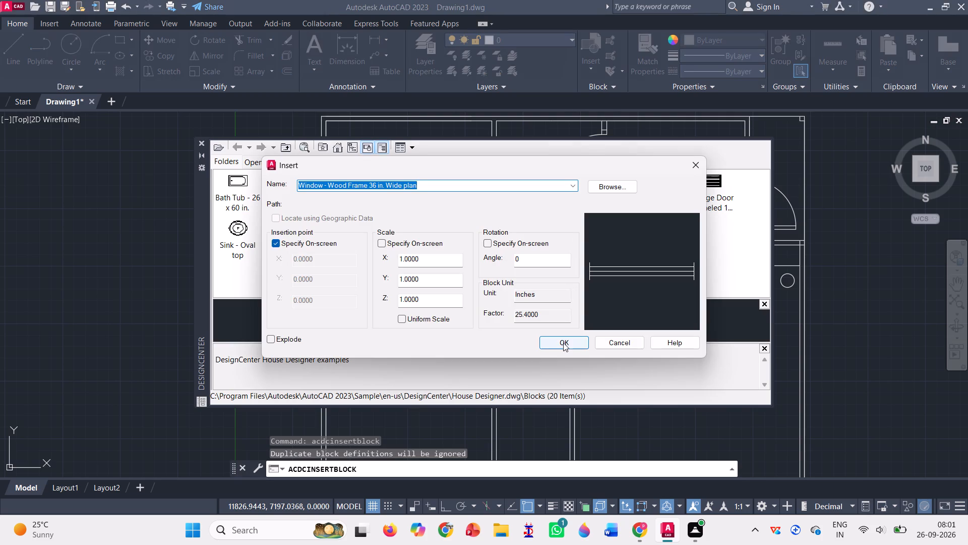
click(563, 343)
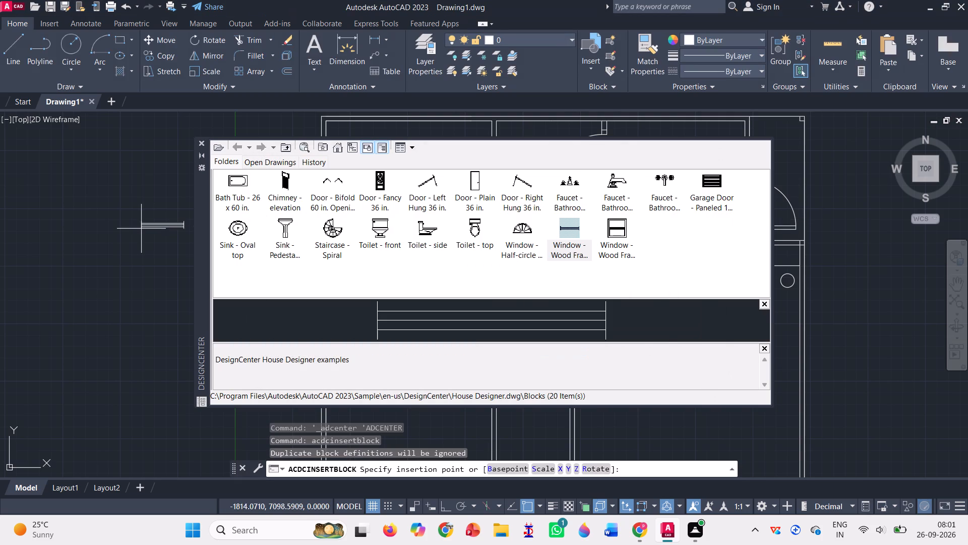
click(124, 218)
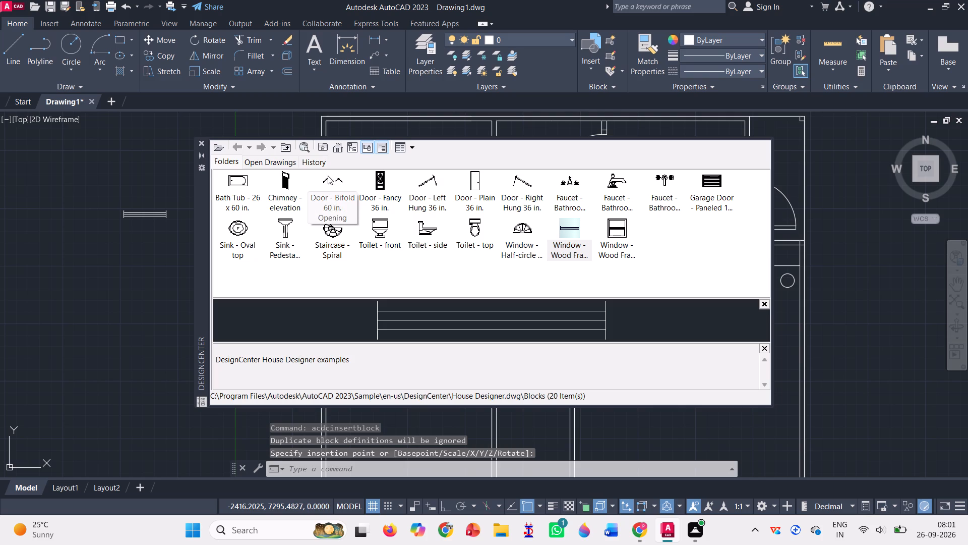
Insert the Sink - Oval top block from House Designer.dwg left of the plan, below the window block.
double_click(244, 227)
drag(244, 231, 243, 236)
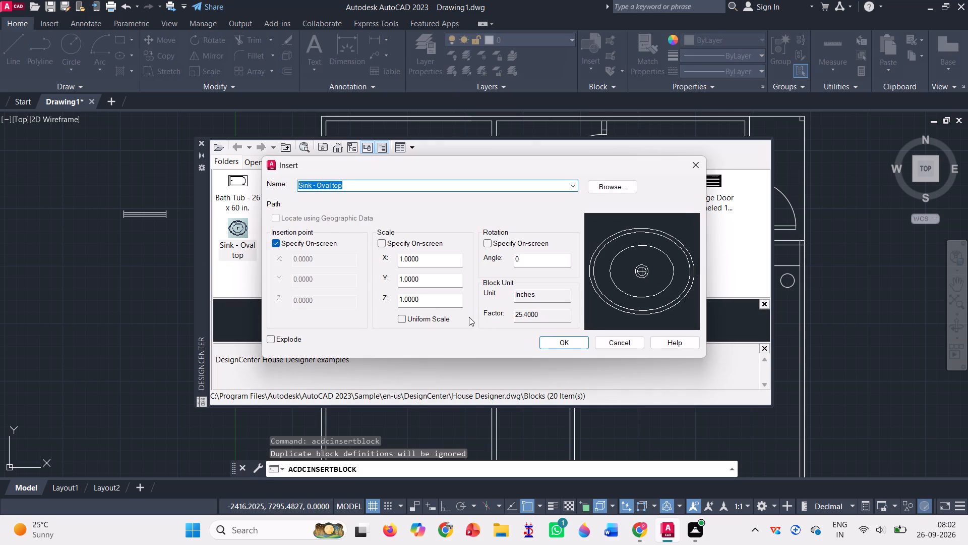
click(569, 345)
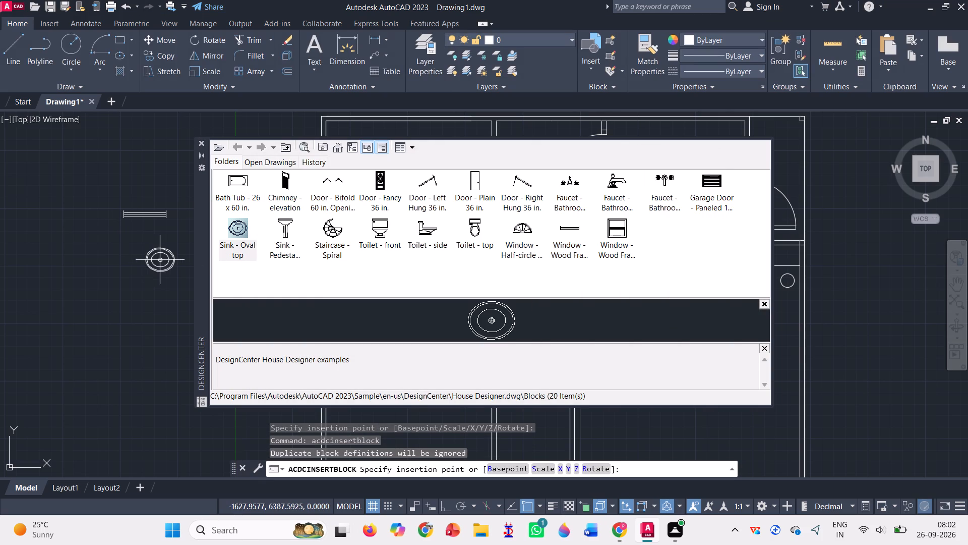
click(144, 262)
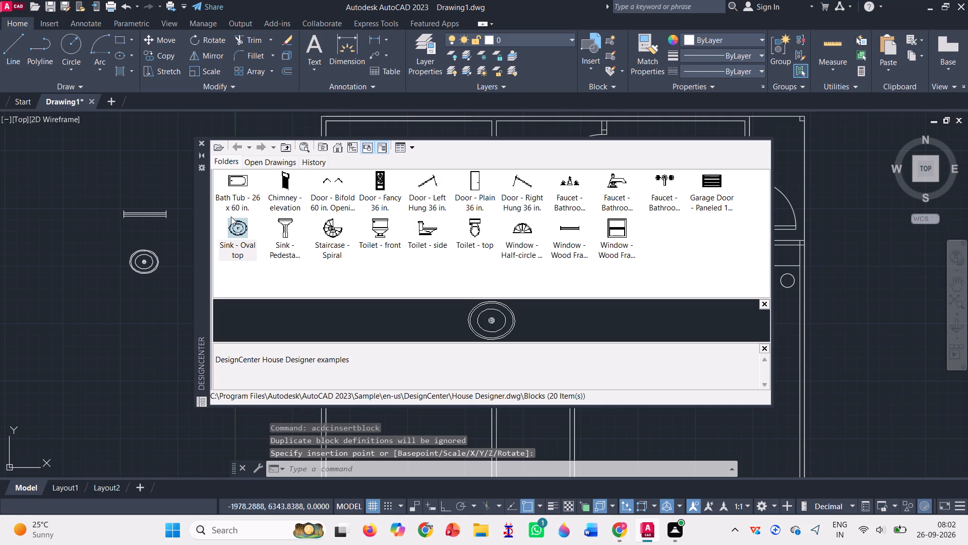
Browse DesignCenter to the blocks of Kitchens.dwg and insert Range-Oven - 30 in top outside the plan's right wall.
click(240, 145)
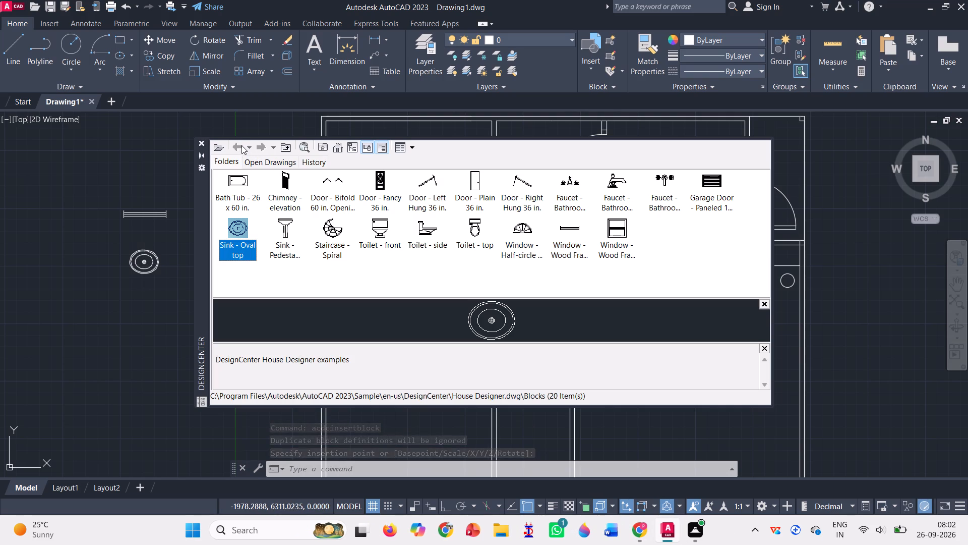
click(342, 148)
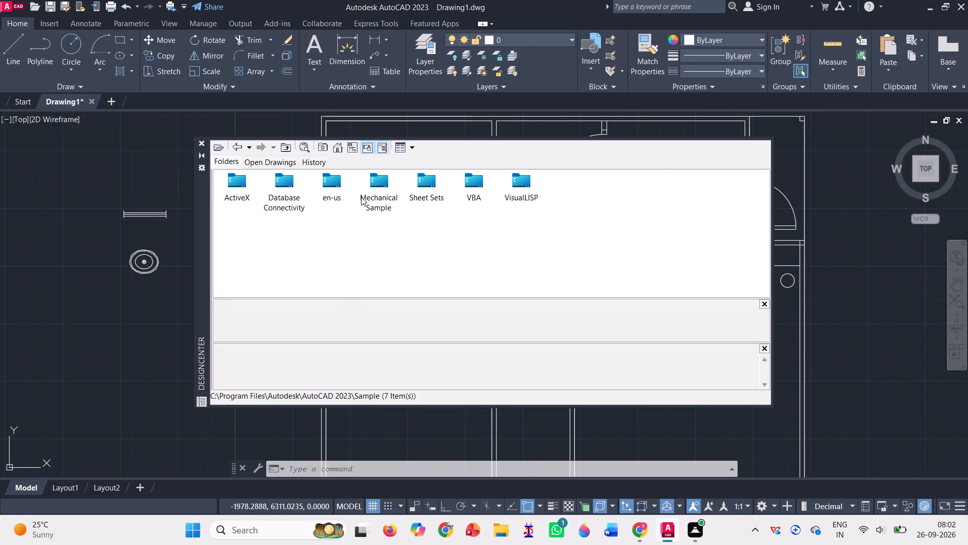
double_click(330, 176)
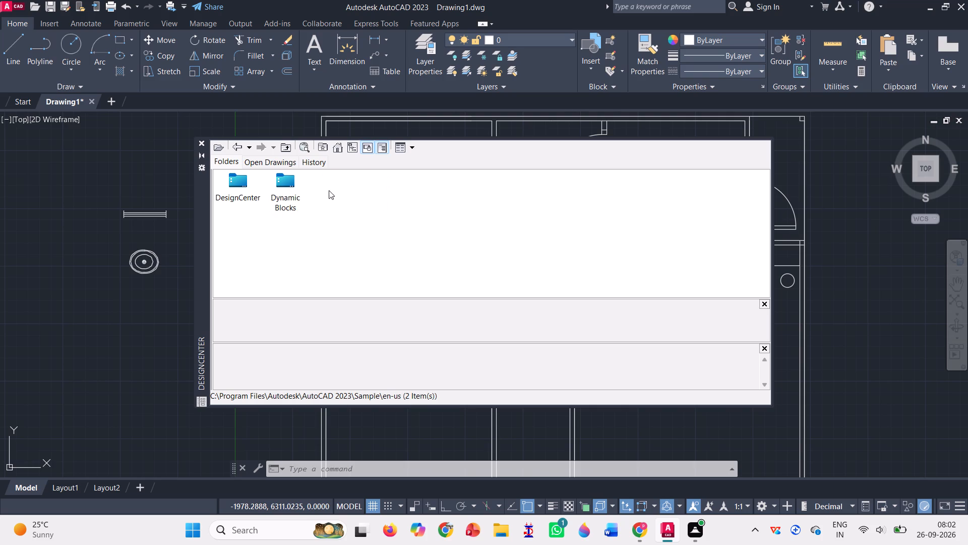
double_click(242, 188)
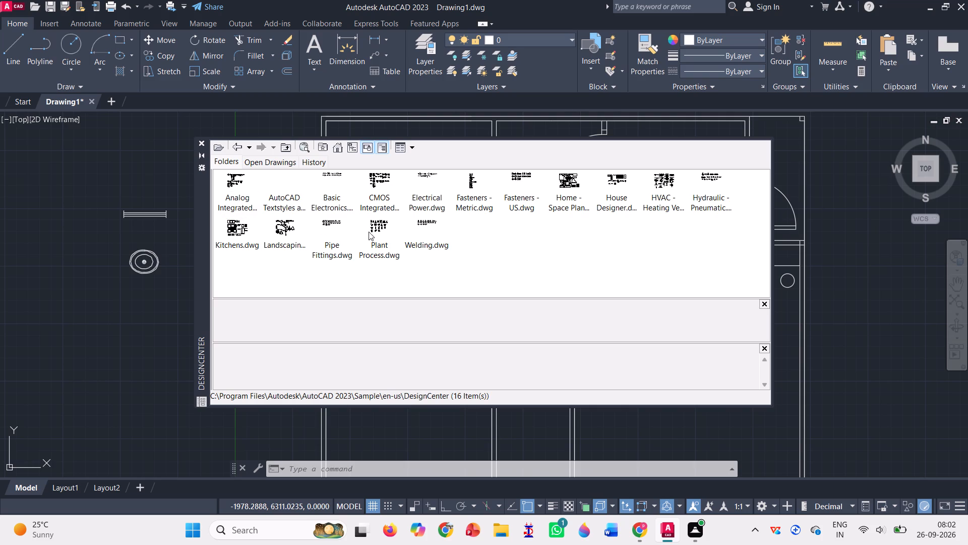
double_click(237, 224)
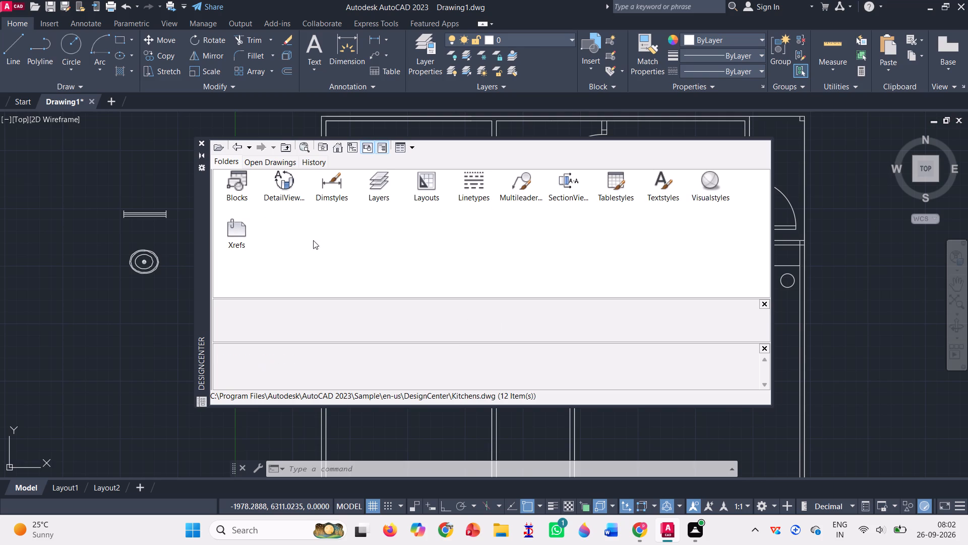
double_click(240, 181)
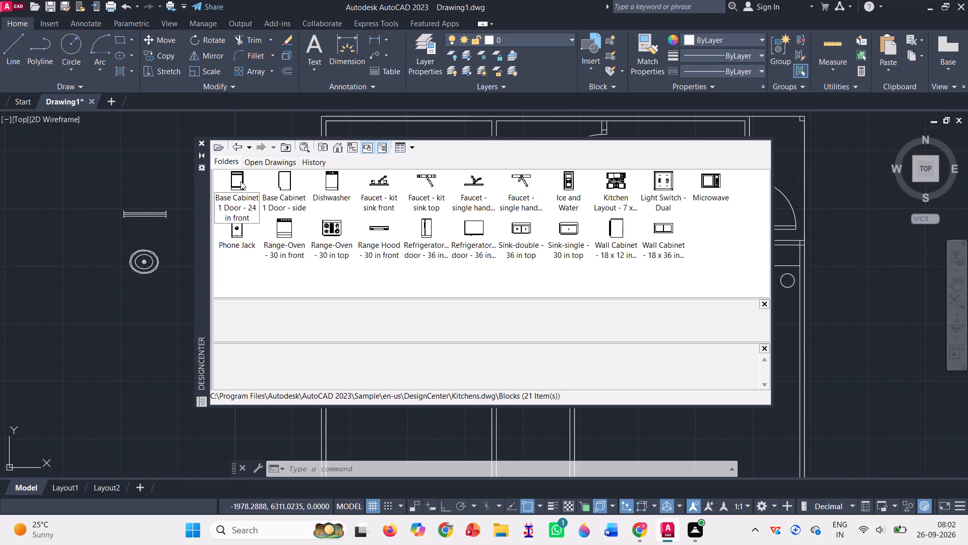
double_click(328, 227)
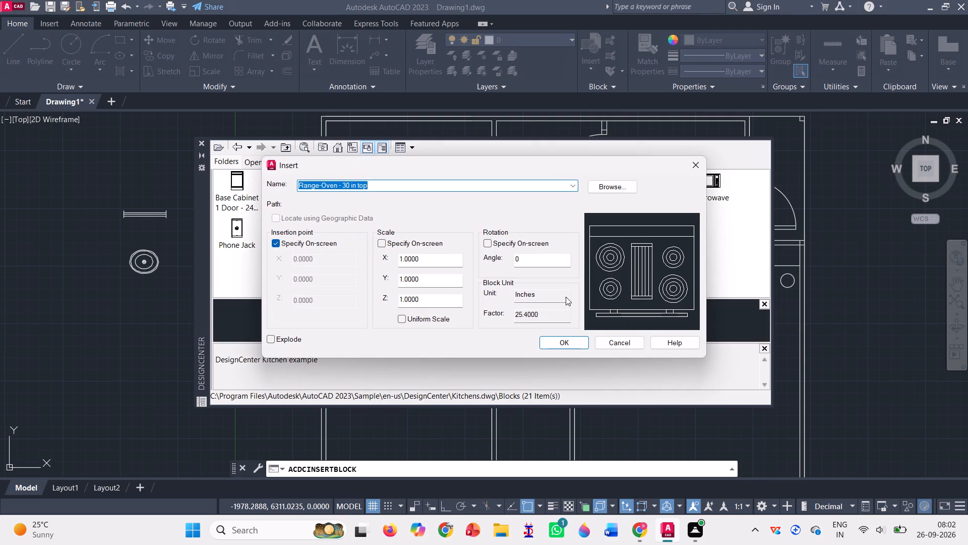
click(588, 341)
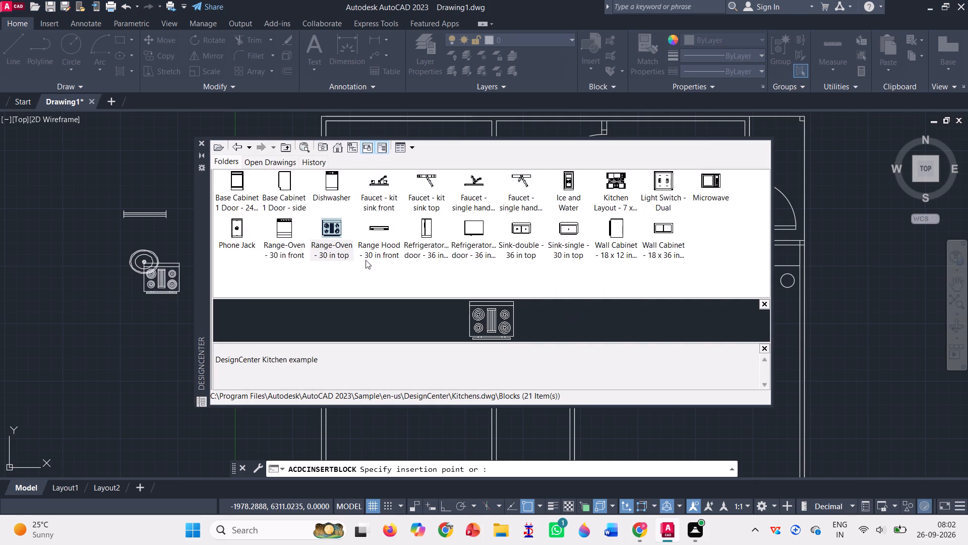
click(864, 237)
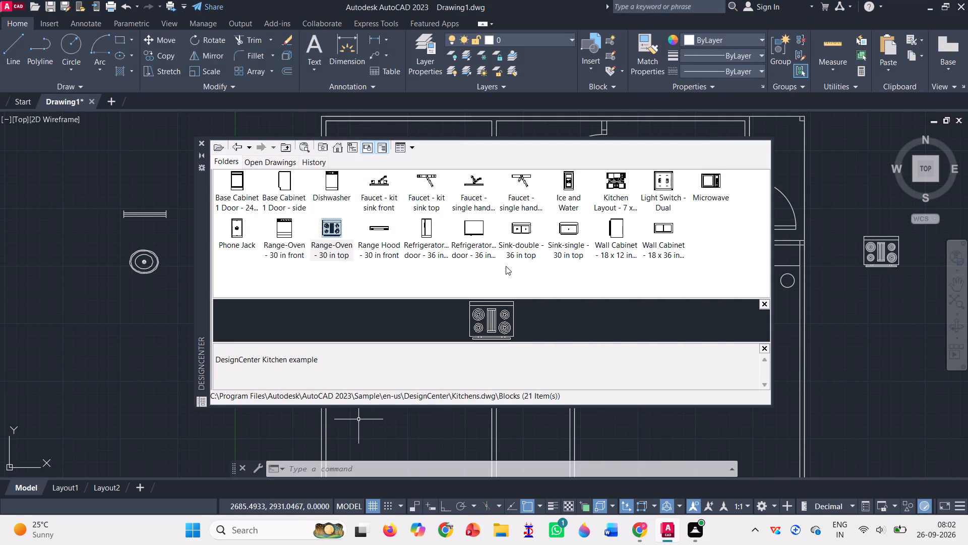
Insert the Sink-double - 36 in top block from Kitchens.dwg right of the plan, below the range-oven.
double_click(522, 227)
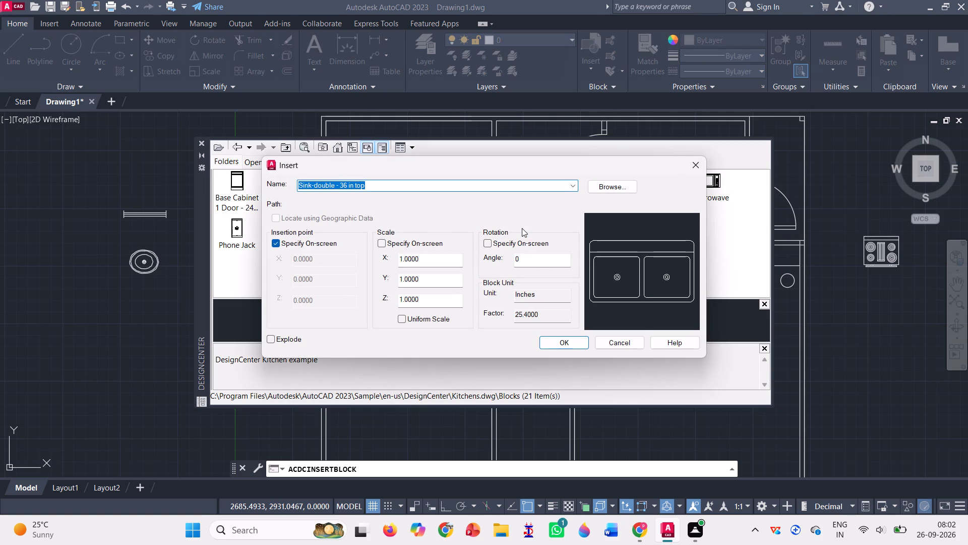
click(553, 340)
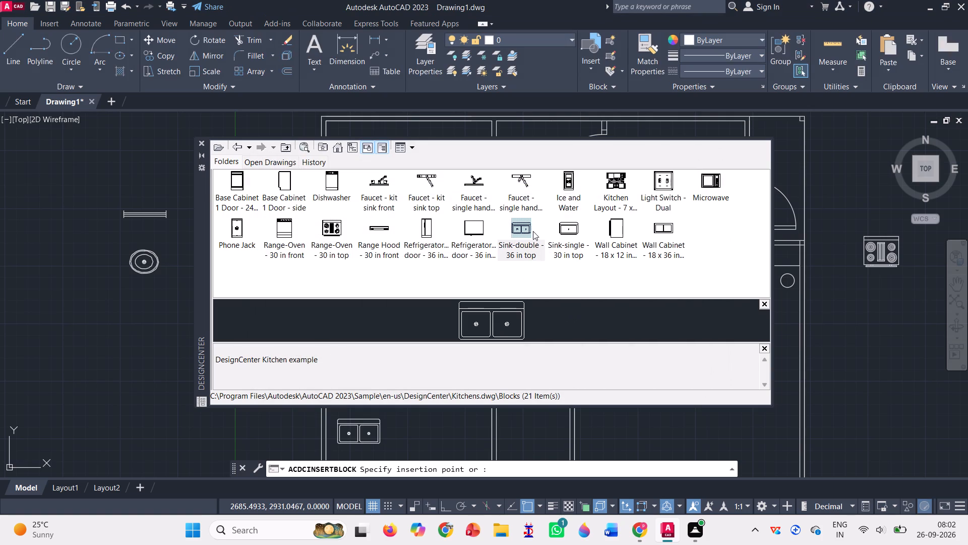
click(872, 299)
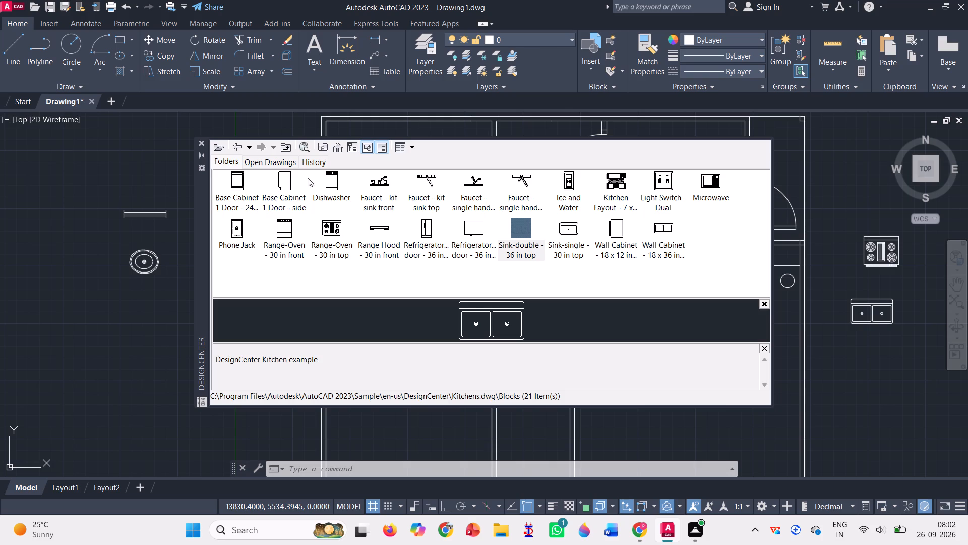
Browse DesignCenter to the blocks of Home - Space Planner.dwg and insert Bed - Queen left of the plan, below the oval sink.
click(234, 149)
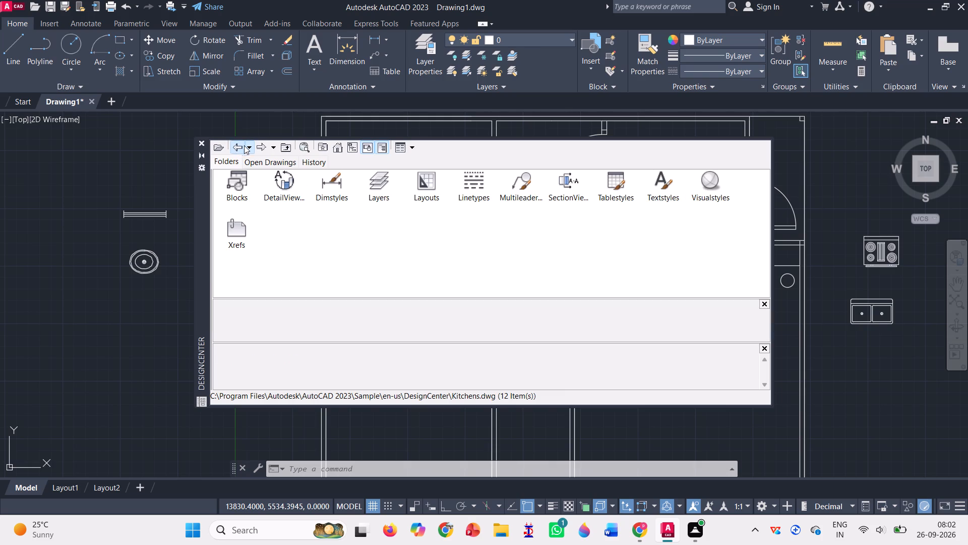
click(235, 148)
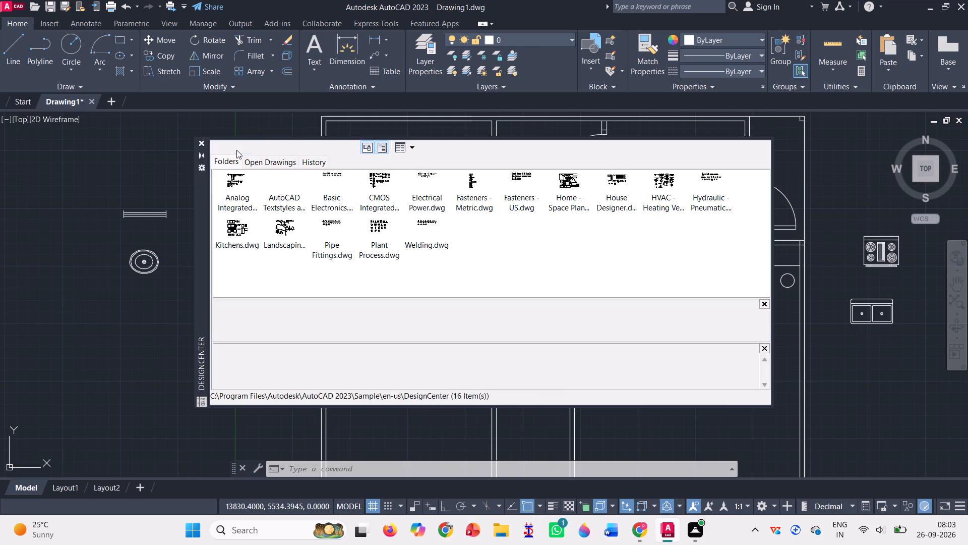
double_click(573, 175)
double_click(234, 178)
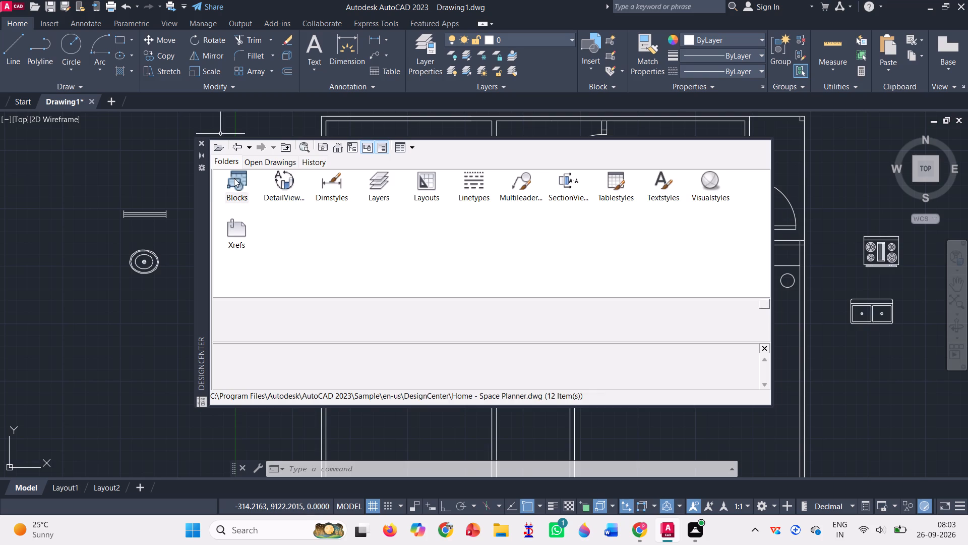
double_click(234, 178)
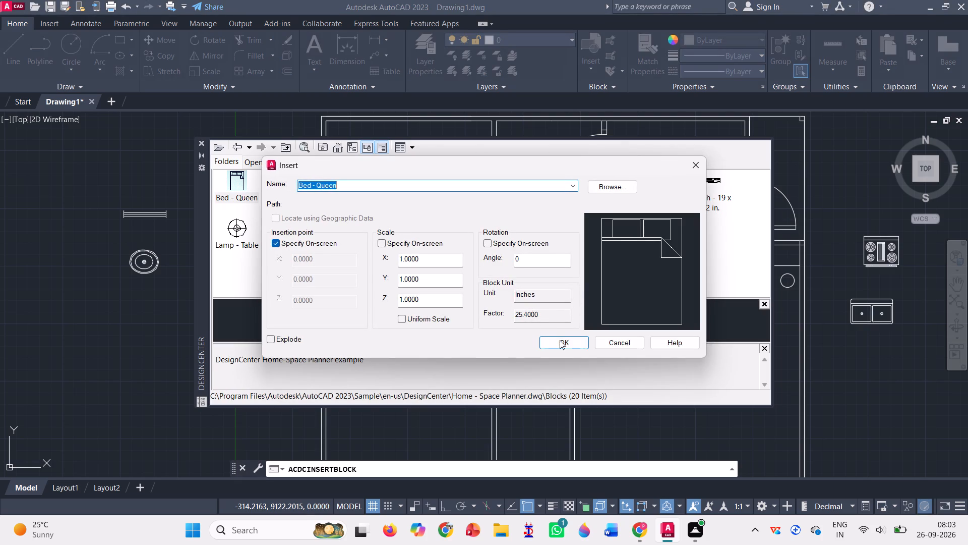
click(563, 342)
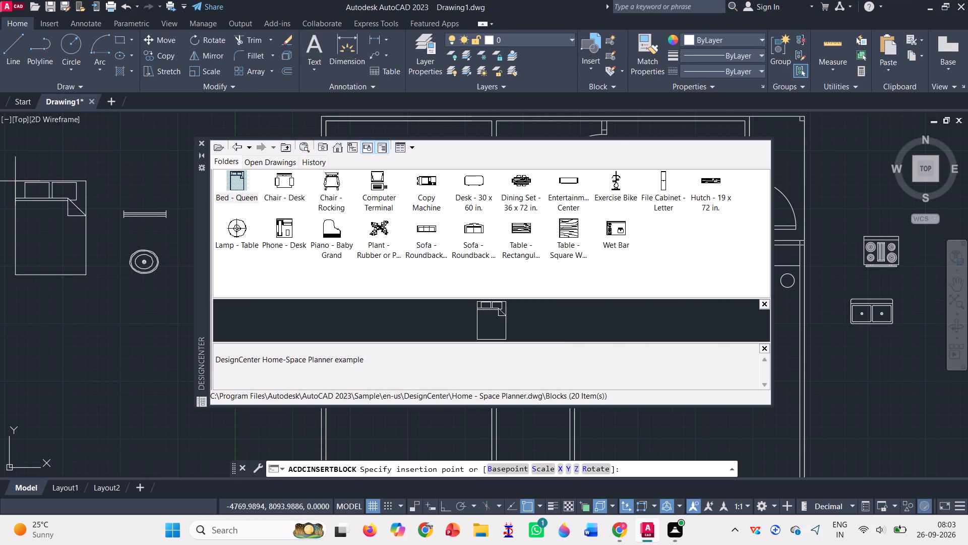
click(105, 304)
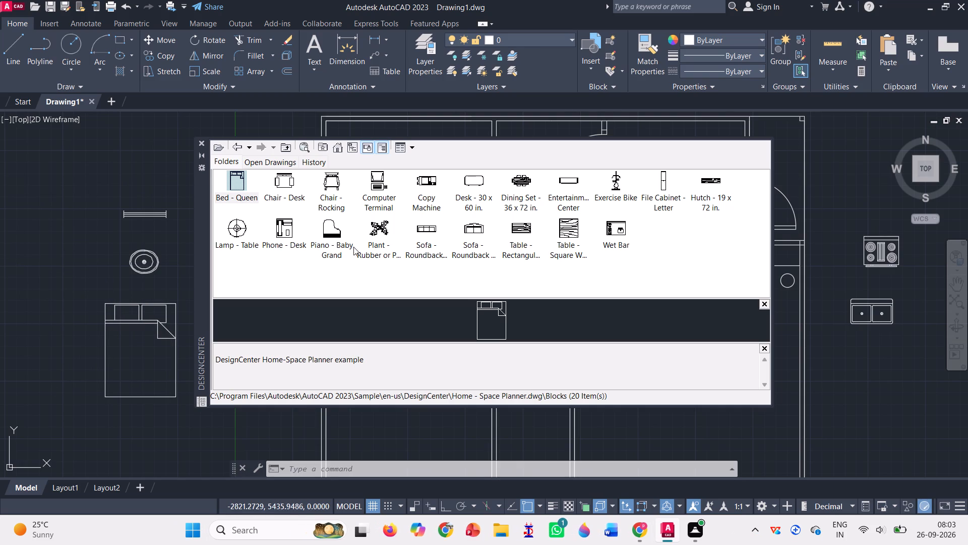
Insert the Sofa - Roundback 7 ft. block from Home - Space Planner.dwg right of the plan, below the double sink.
double_click(427, 233)
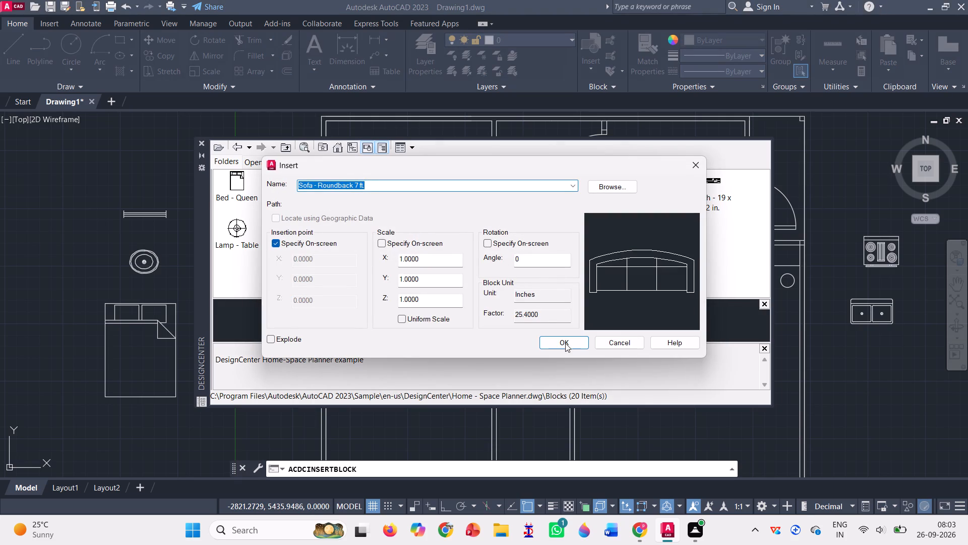
click(565, 343)
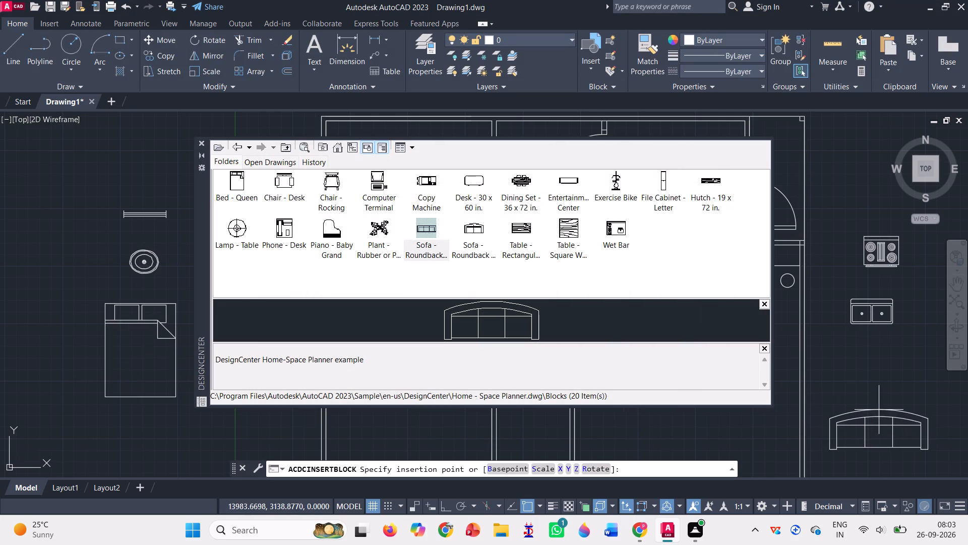
click(874, 394)
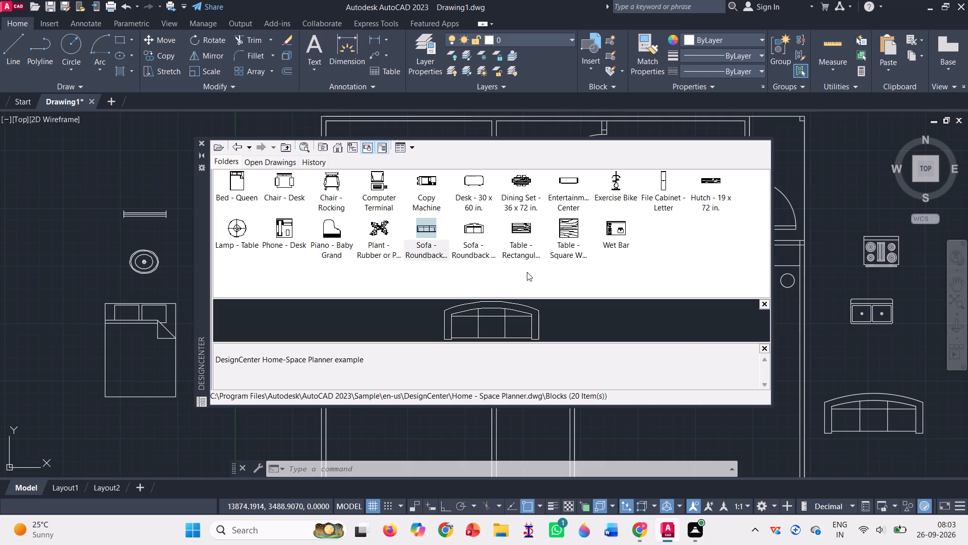
Insert the Chair - Desk block from Home - Space Planner.dwg right of the plan, between the double sink and the sofa.
triple_click(285, 182)
triple_click(285, 182)
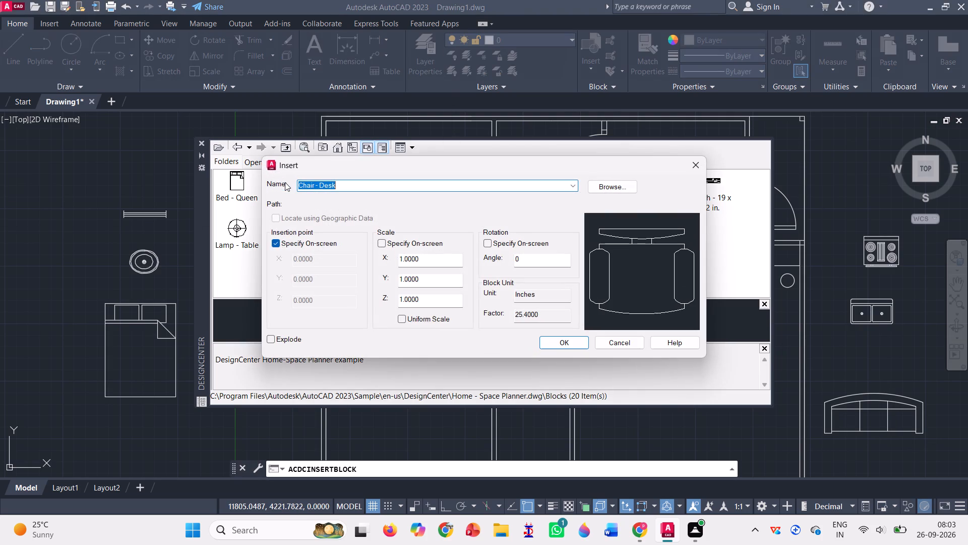
click(569, 346)
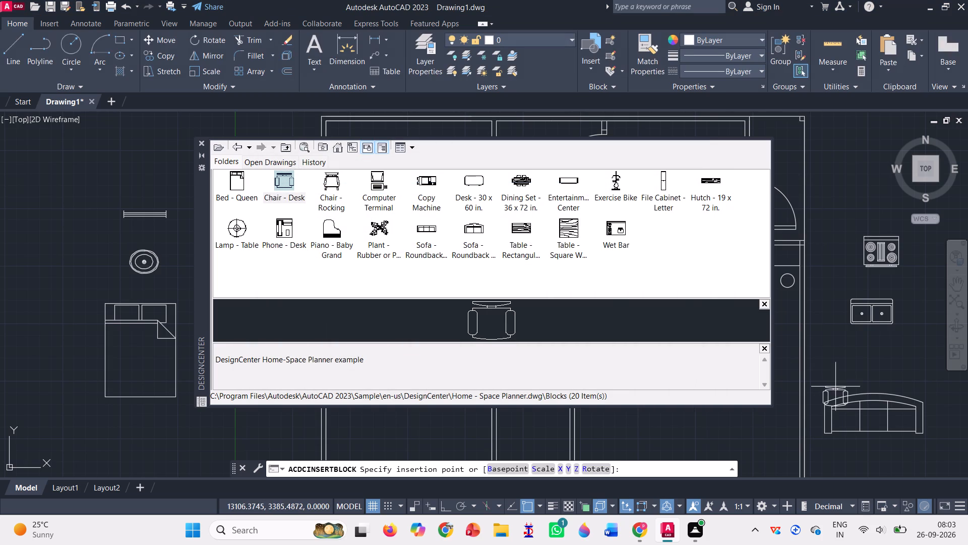
click(841, 355)
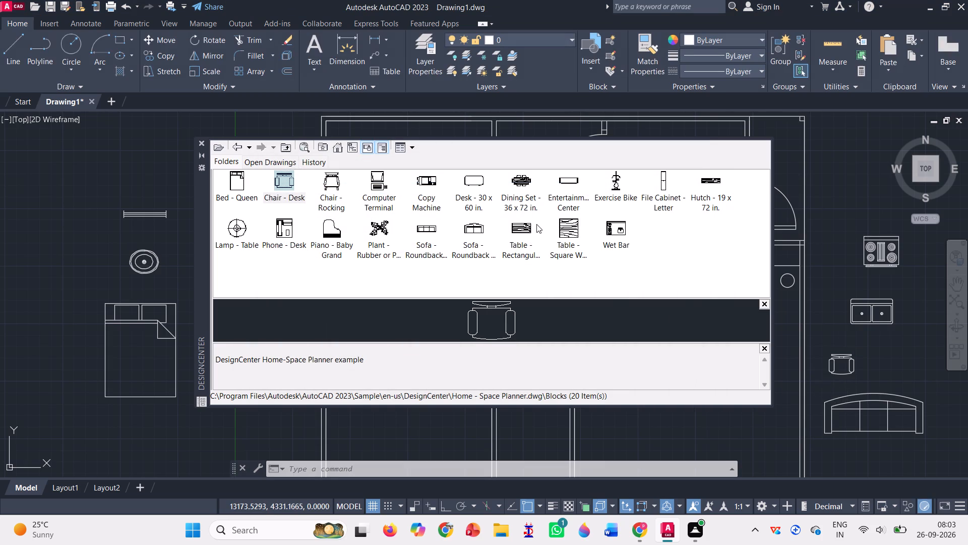
Insert the Desk - 30 x 60 in. block at default scale right of the plan, just below the sofa.
double_click(466, 178)
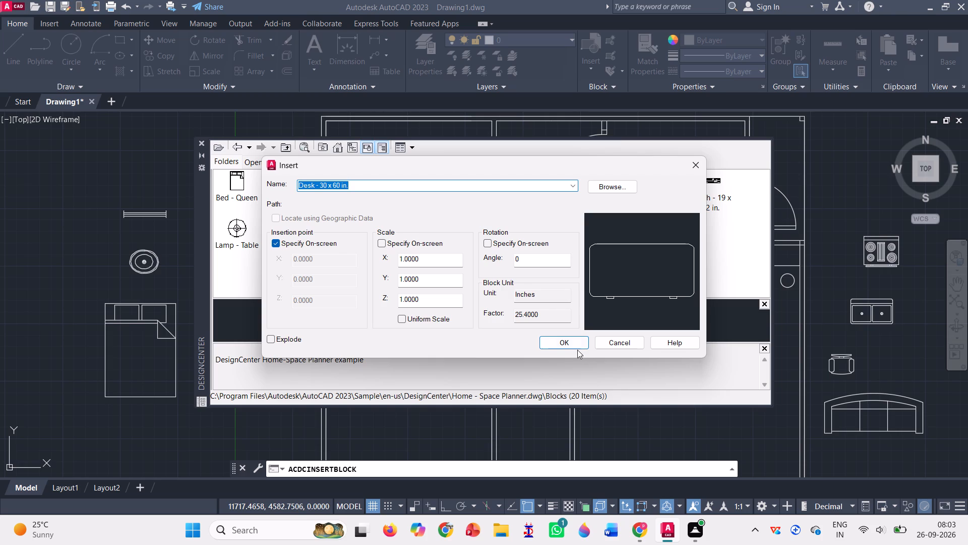
click(574, 345)
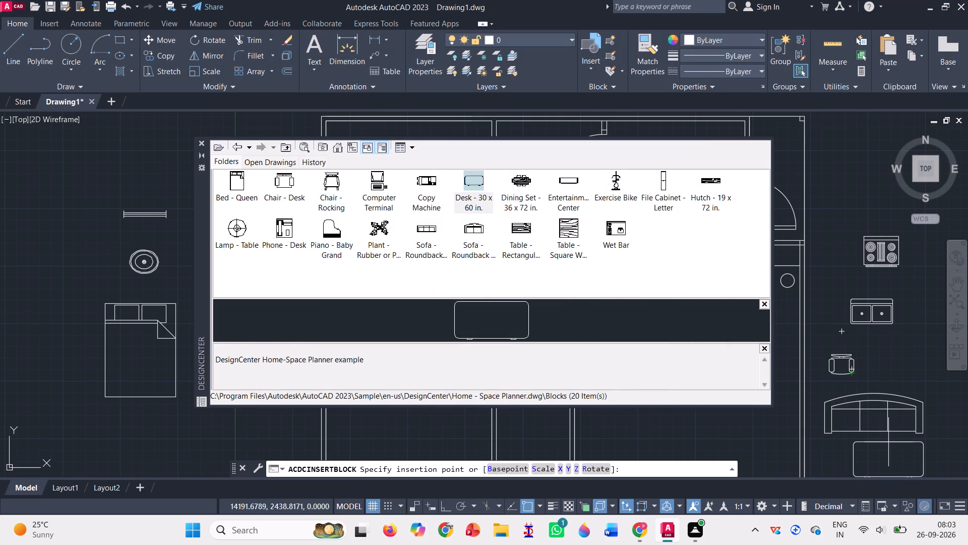
click(886, 442)
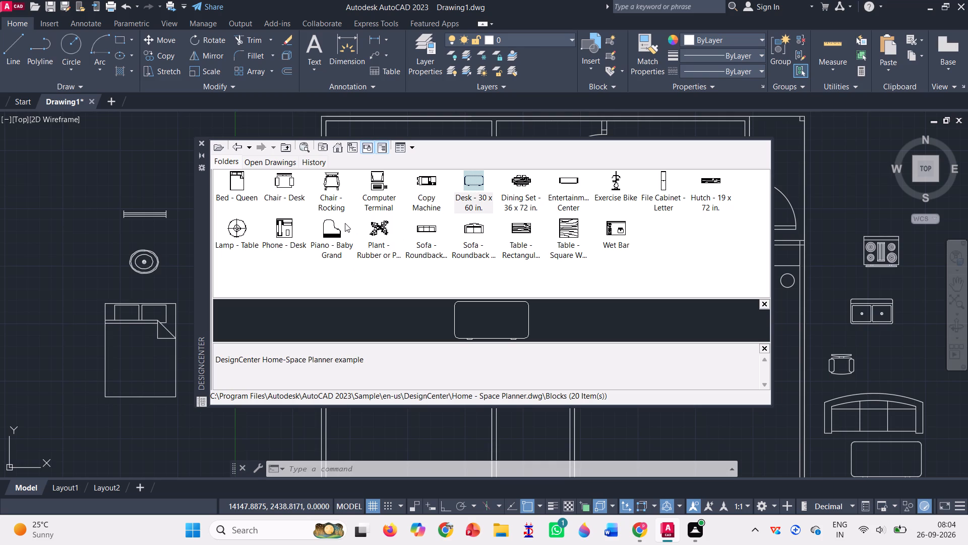
Browse DesignCenter to the blocks of House Designer.dwg and insert Toilet - top left of the plan, above the window block.
click(235, 147)
click(237, 146)
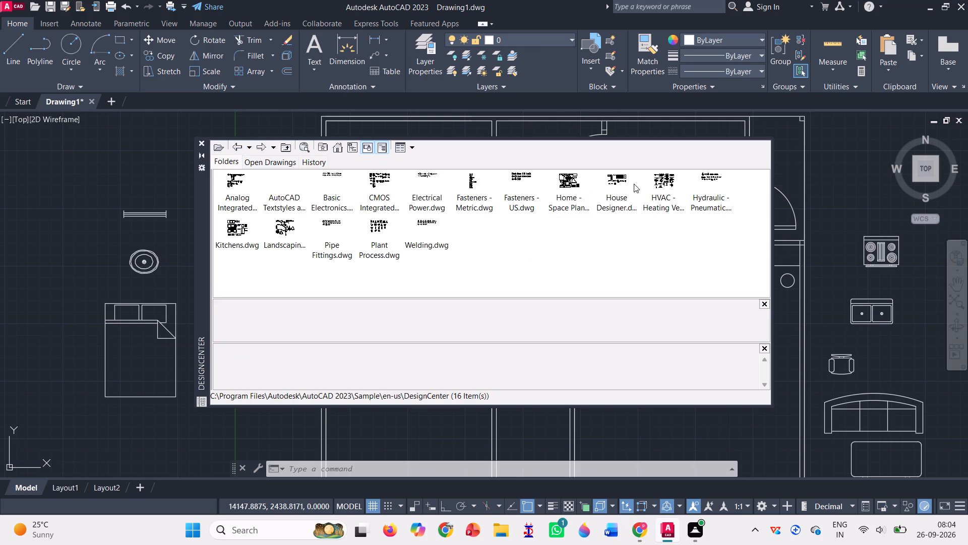
double_click(619, 186)
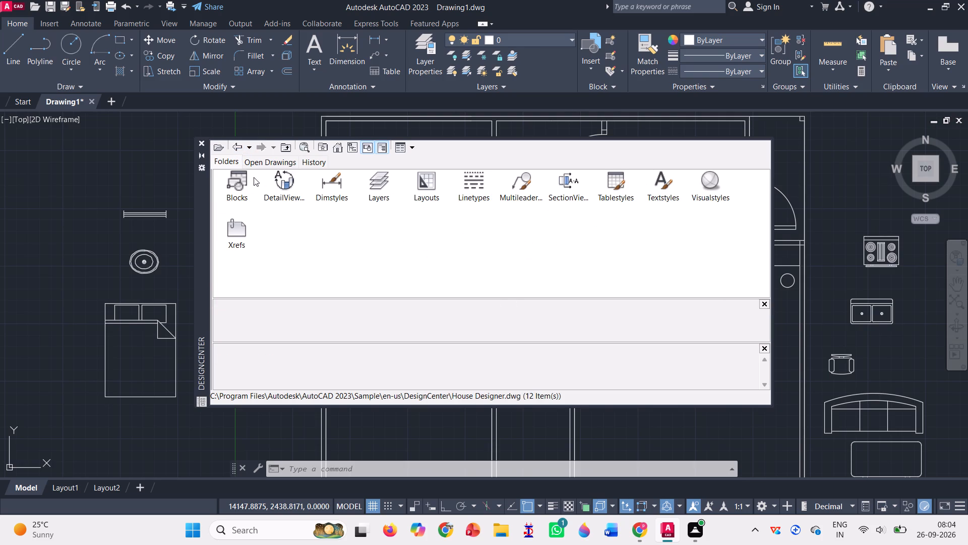
double_click(243, 179)
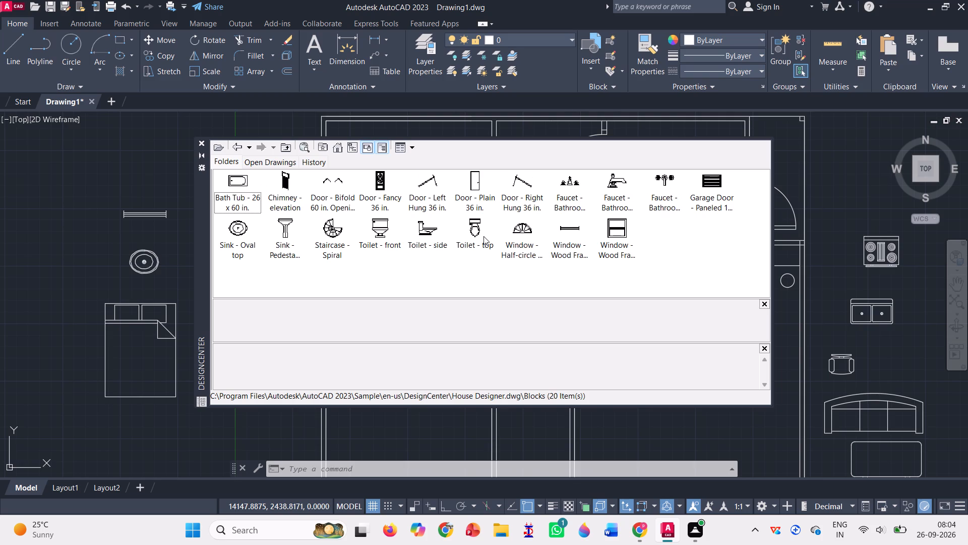
double_click(478, 224)
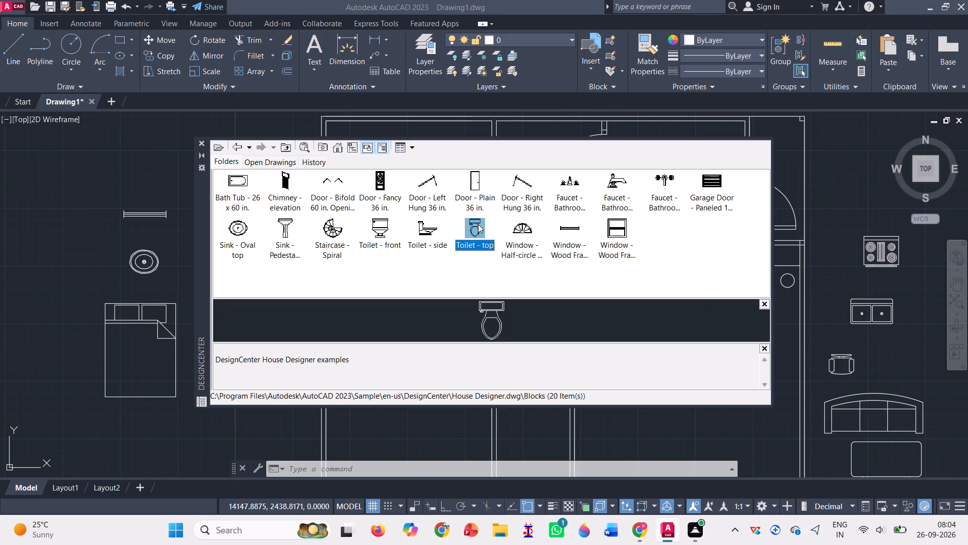
click(561, 341)
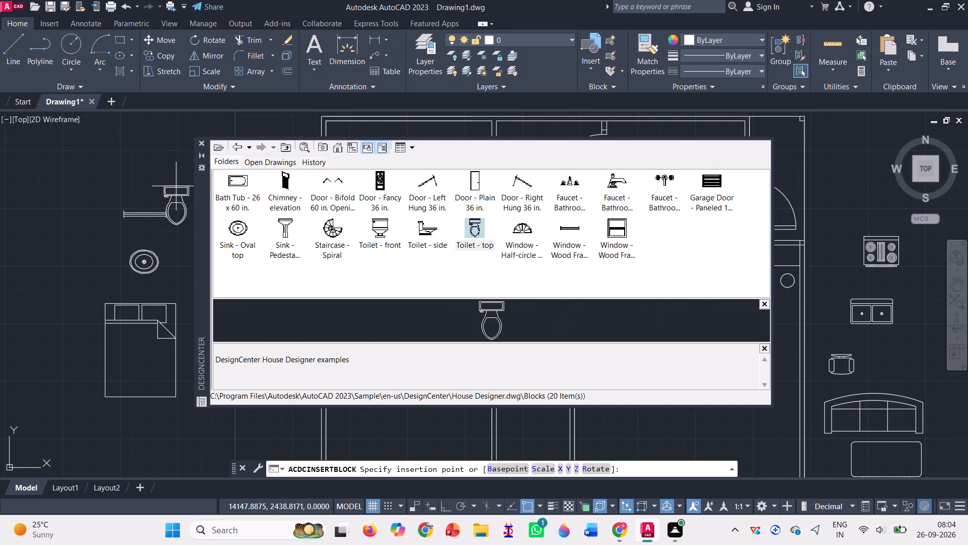
click(158, 139)
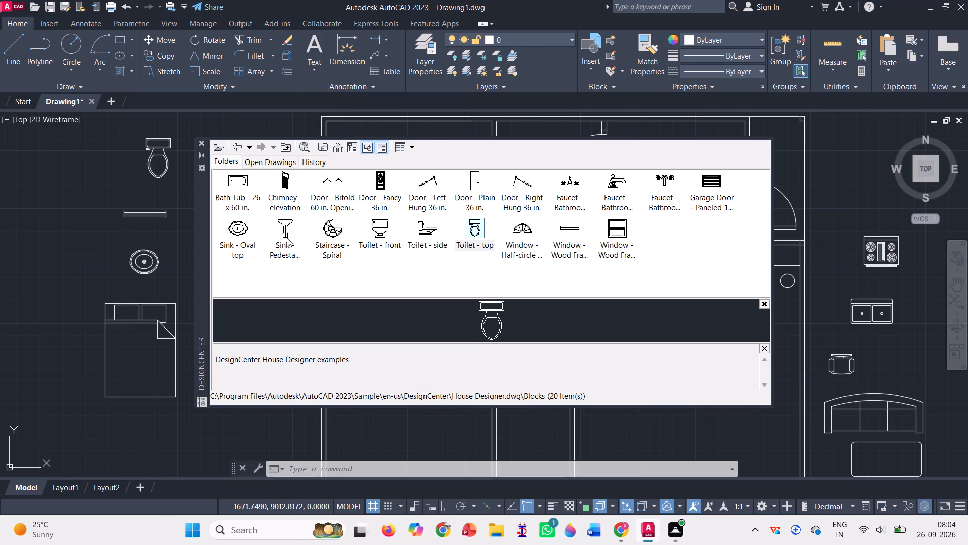
Insert the Bath Tub - 26 x 60 in. block left of the plan, beside the toilet.
double_click(241, 185)
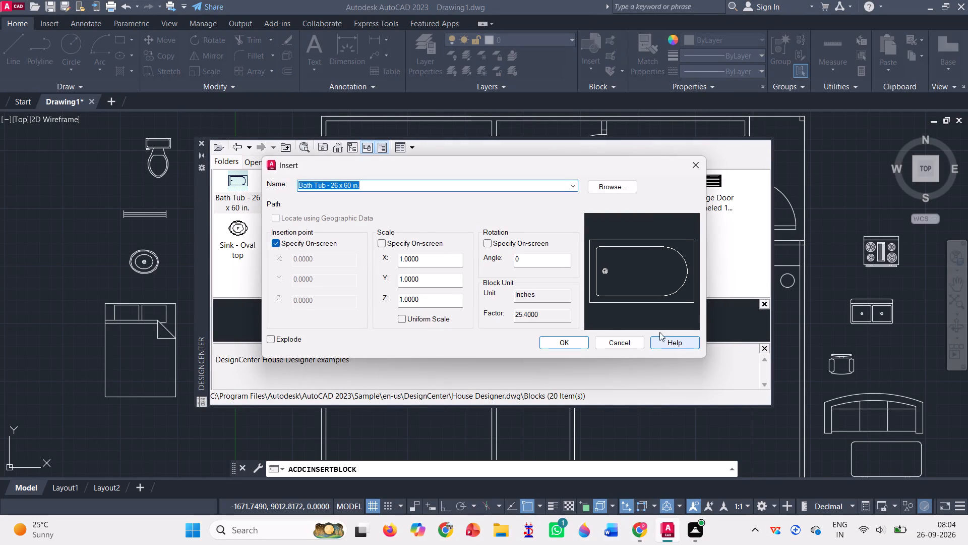
click(568, 340)
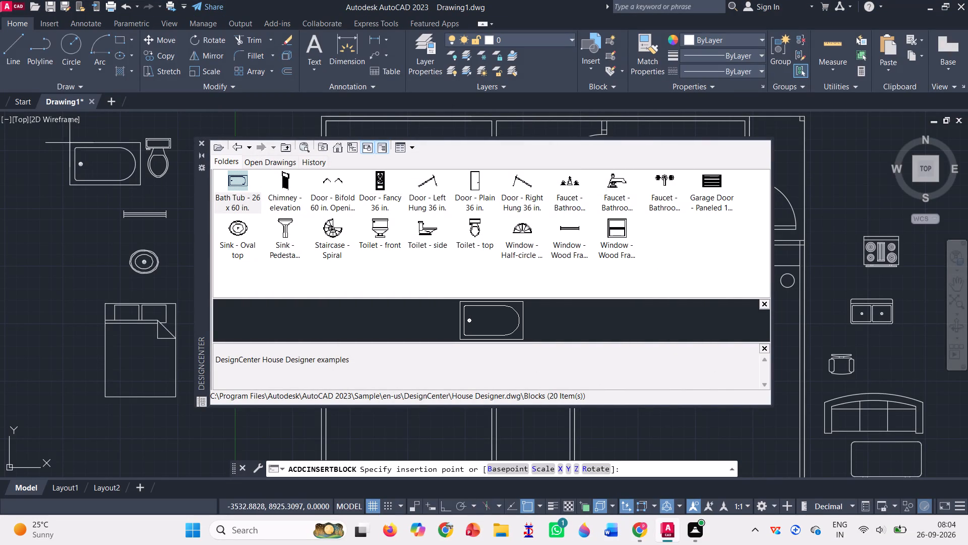
click(58, 148)
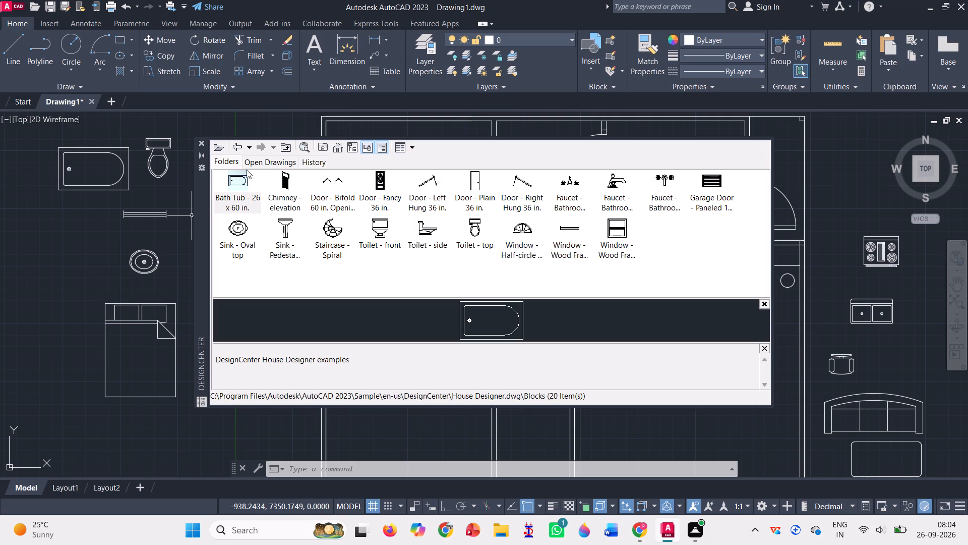
Close DesignCenter.
click(237, 143)
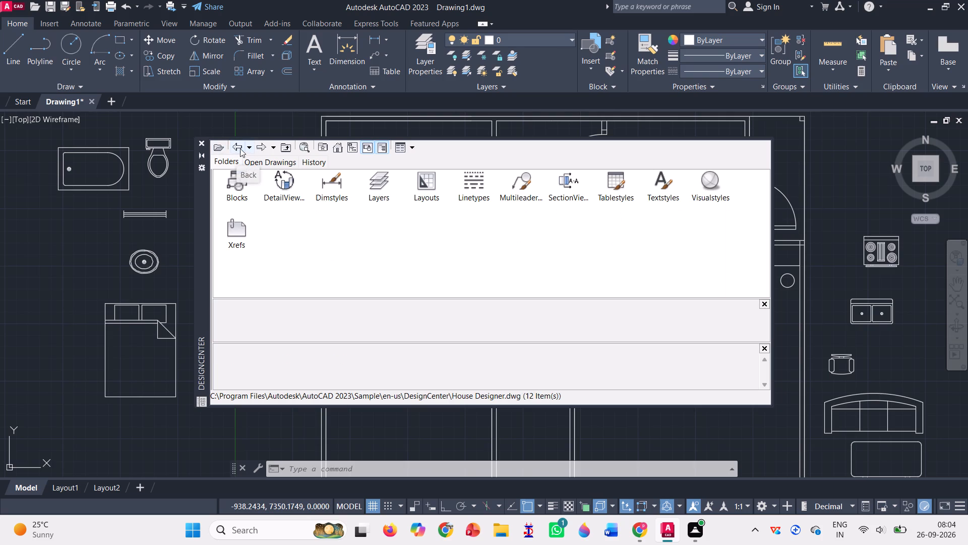
triple_click(240, 148)
triple_click(240, 148)
triple_click(240, 148)
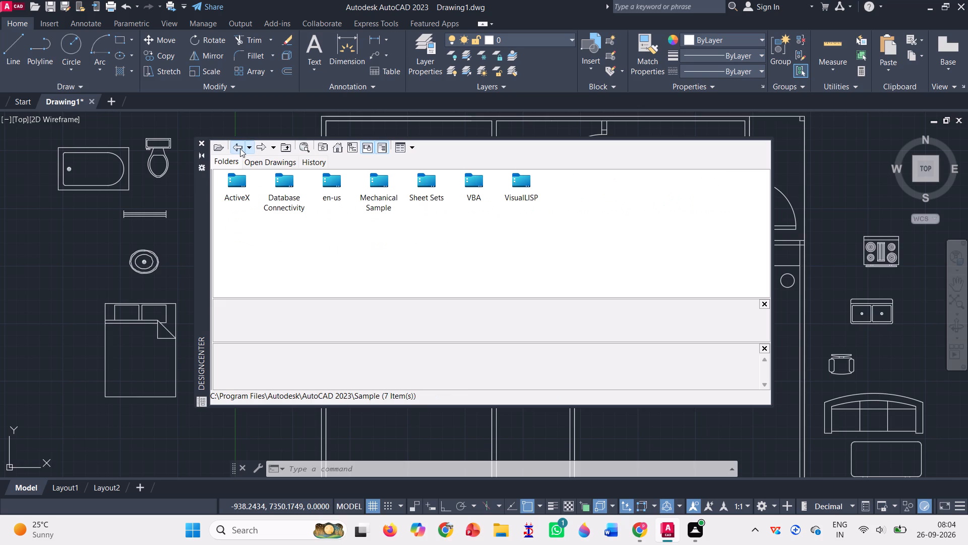
triple_click(240, 148)
double_click(240, 148)
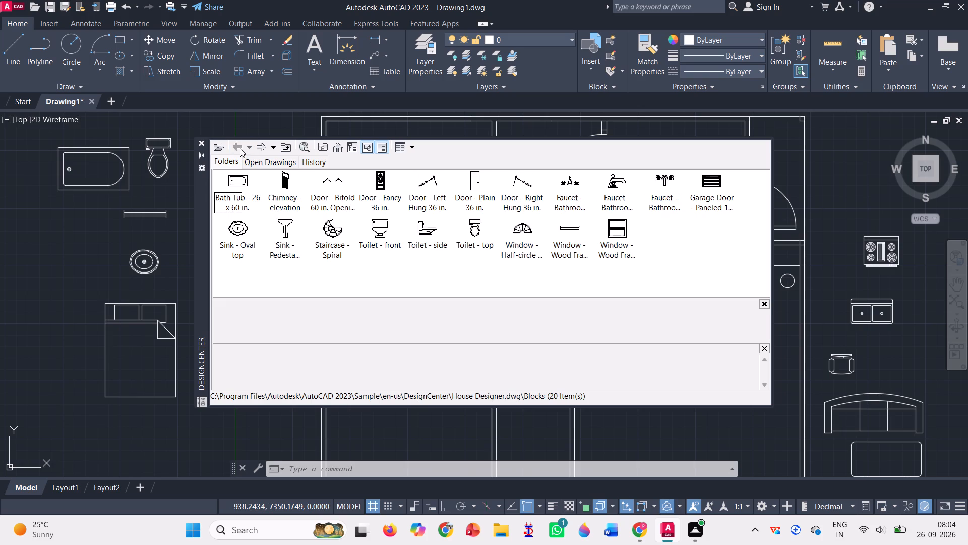
click(202, 143)
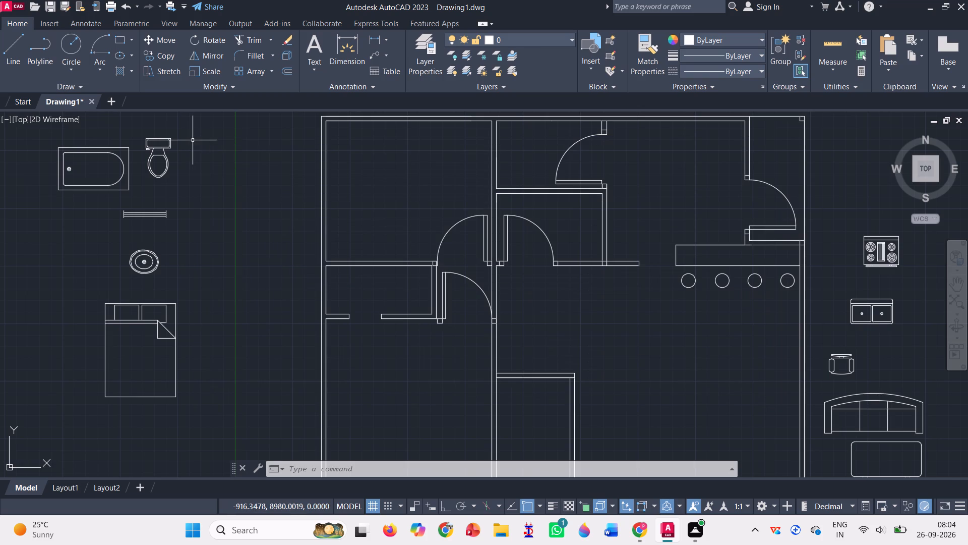
Rotate the queen bed 90° counterclockwise about its lower-left corner with Ortho on.
scroll(220, 169, down, 1)
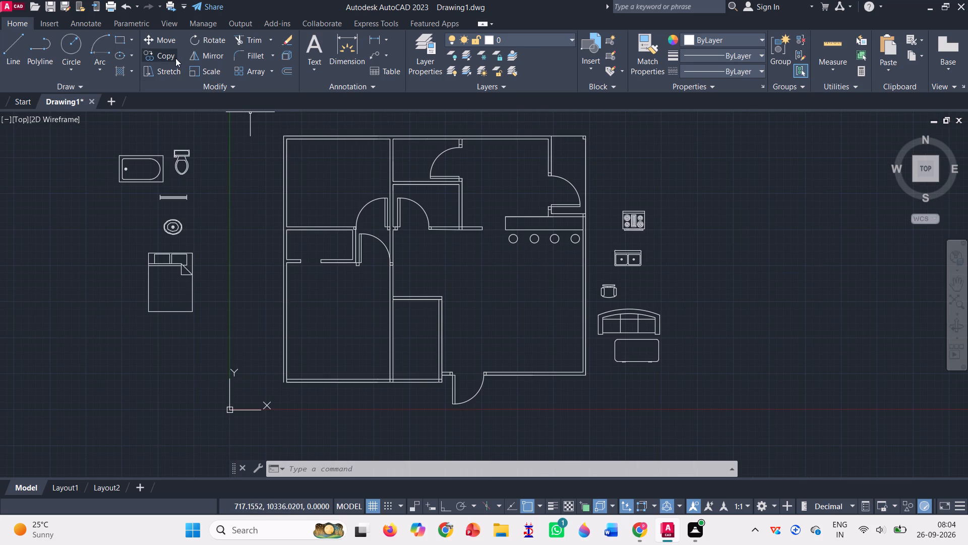
click(206, 40)
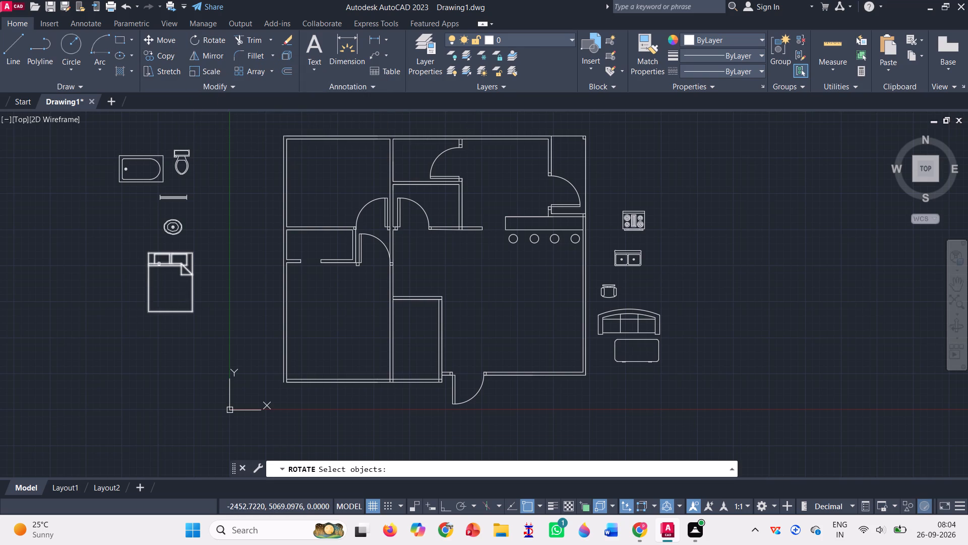
click(159, 264)
key(Return)
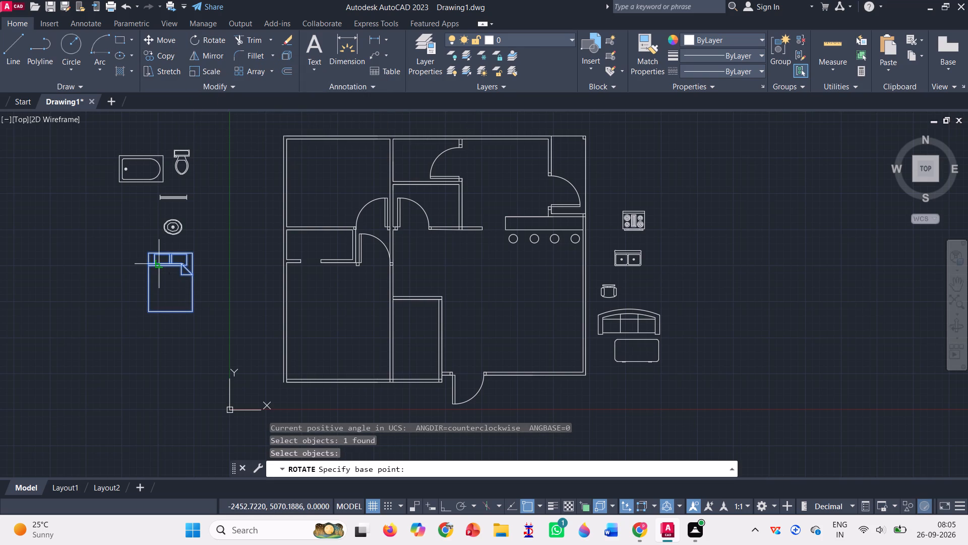
scroll(161, 264, up, 2)
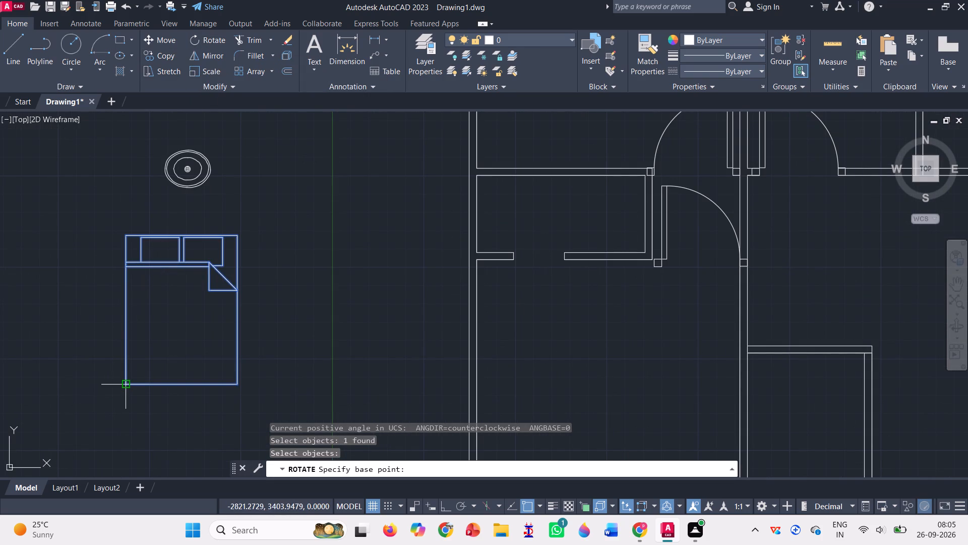
click(123, 383)
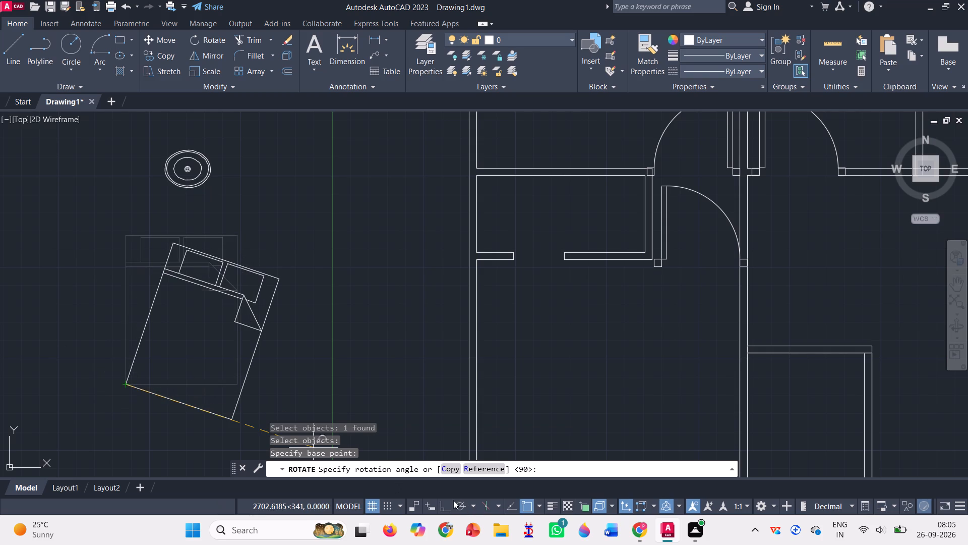
click(447, 505)
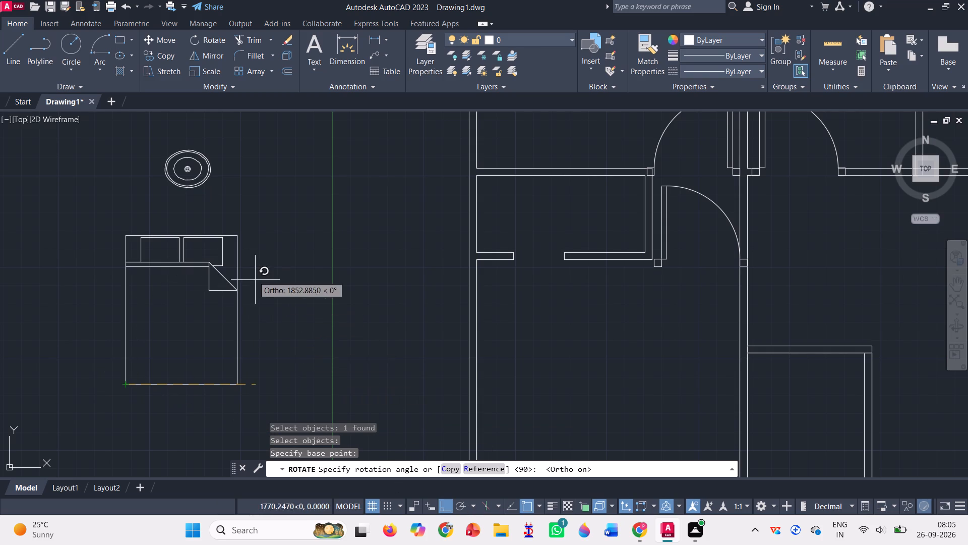
click(247, 237)
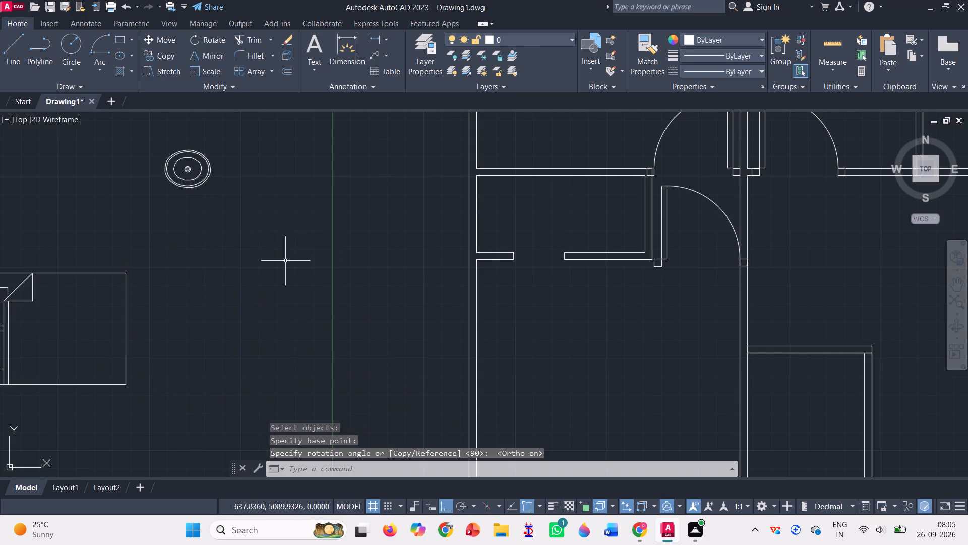
Copy the rotated bed by its headboard midpoint, with Ortho off, onto the left wall of the plan's lower-left bedroom.
scroll(285, 261, down, 3)
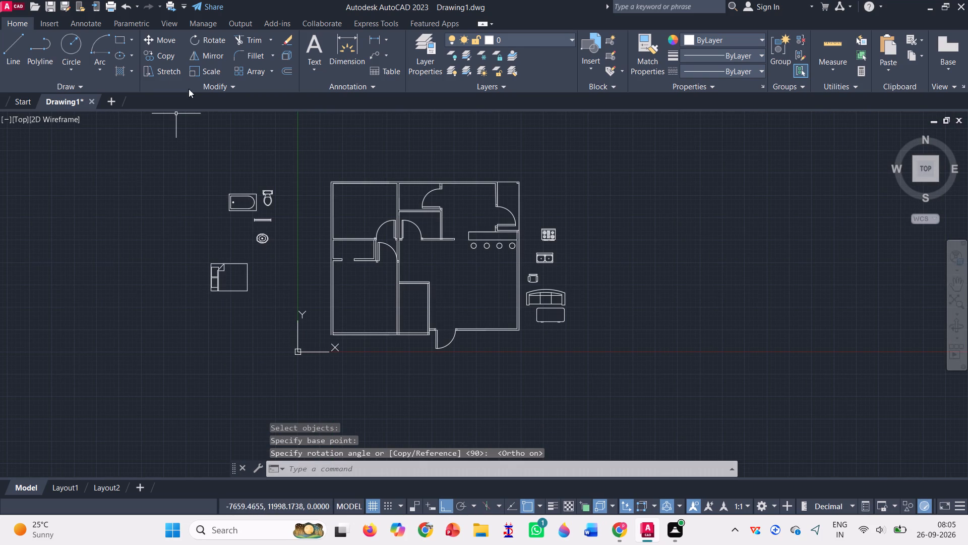
click(162, 51)
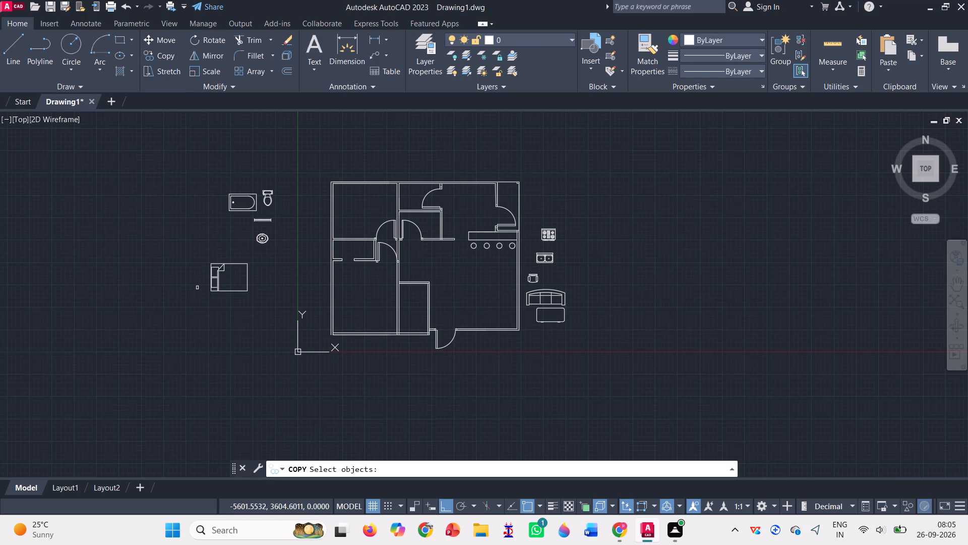
click(216, 281)
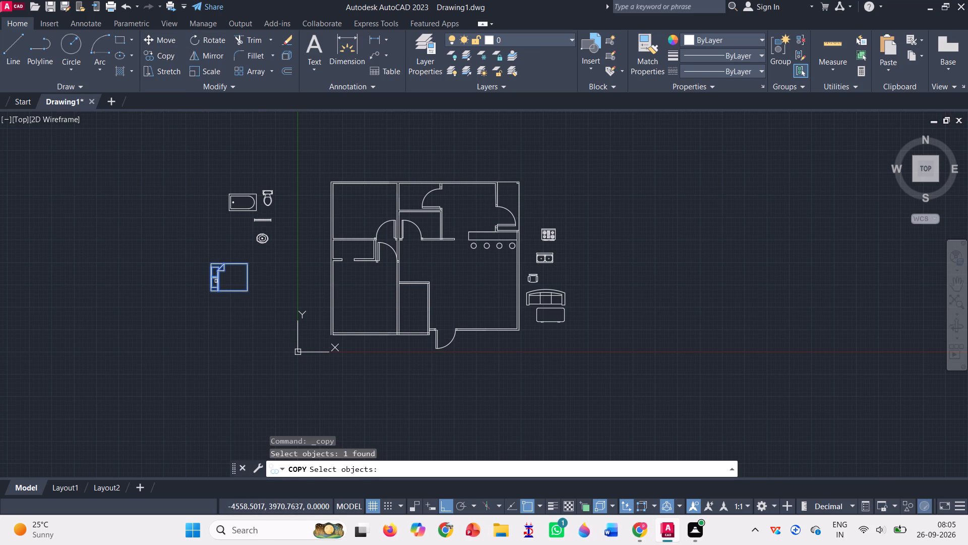
key(Return)
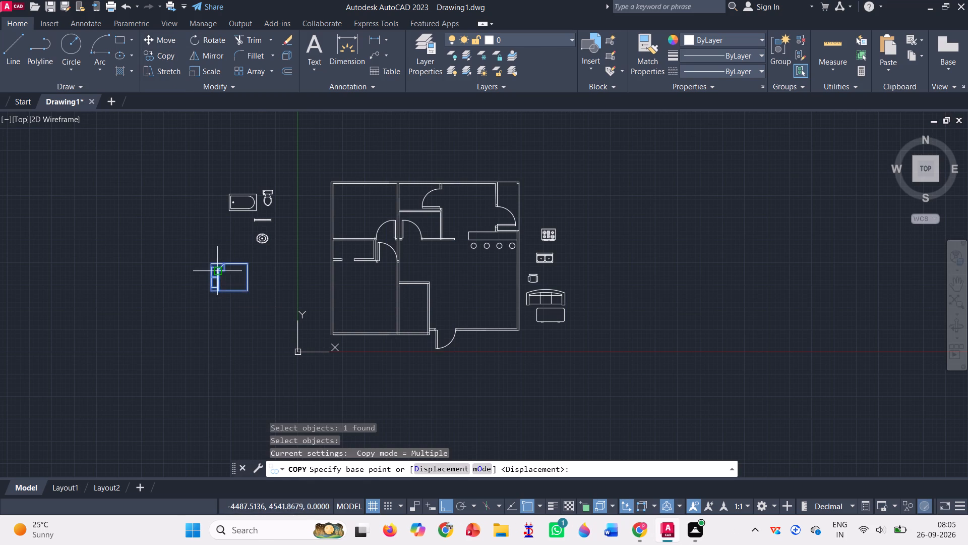
scroll(222, 254, up, 3)
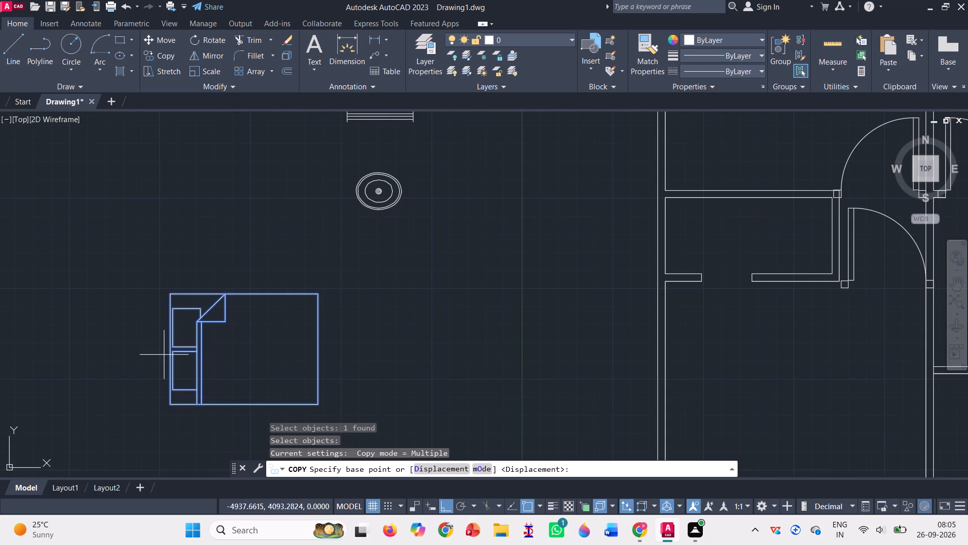
click(169, 348)
scroll(171, 343, down, 3)
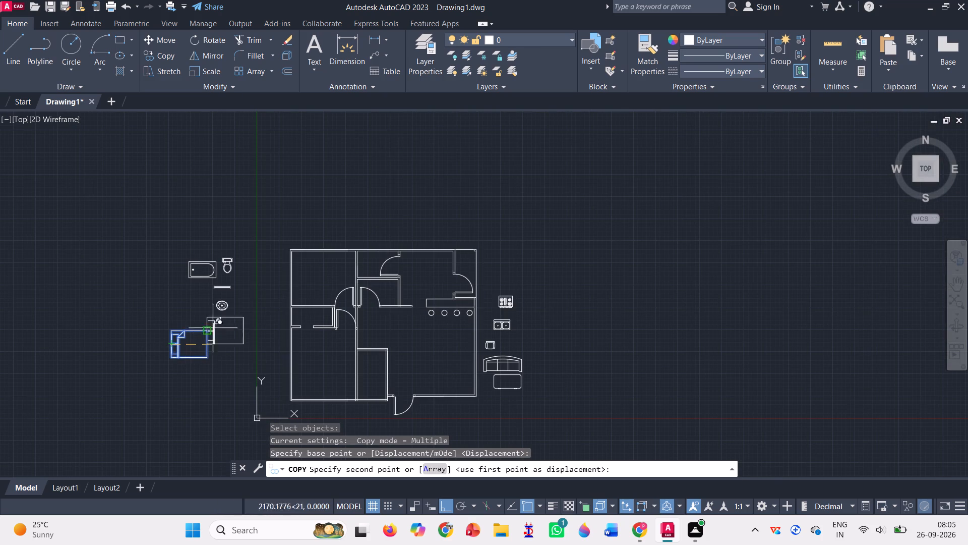
click(443, 508)
scroll(276, 397, up, 1)
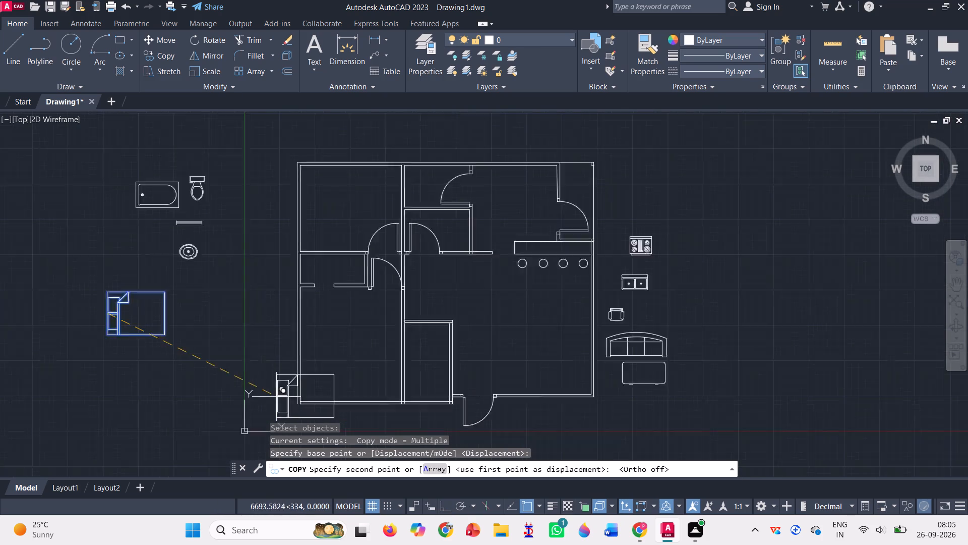
scroll(276, 397, up, 3)
scroll(376, 245, down, 2)
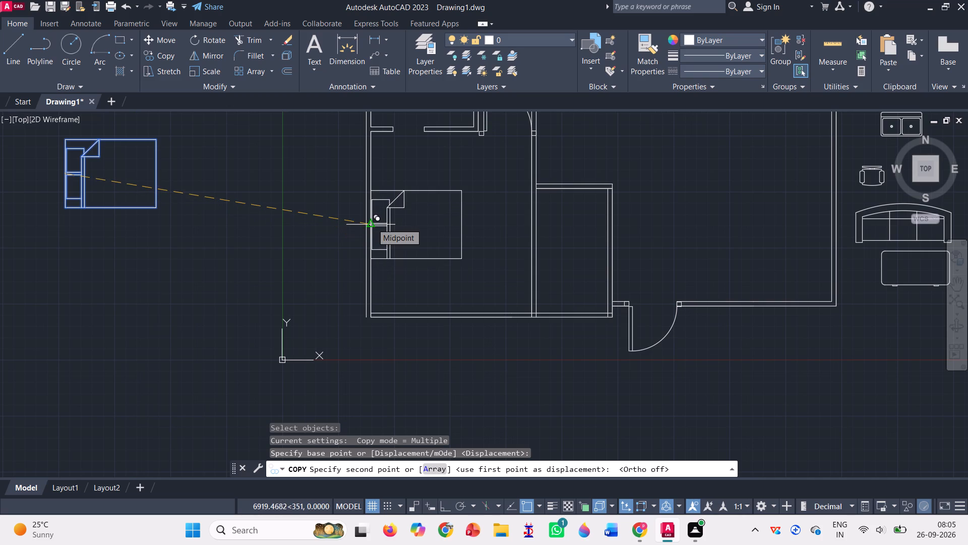
click(372, 224)
Place a second copy of the bed against the left wall of the upper-left bedroom and finish the Copy command.
scroll(372, 224, down, 4)
scroll(379, 189, up, 4)
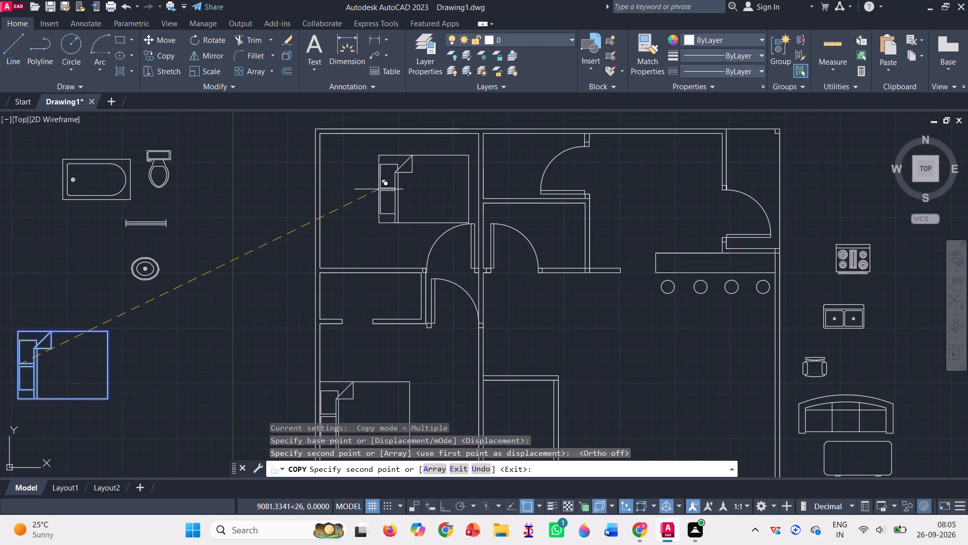
click(320, 192)
scroll(269, 206, down, 2)
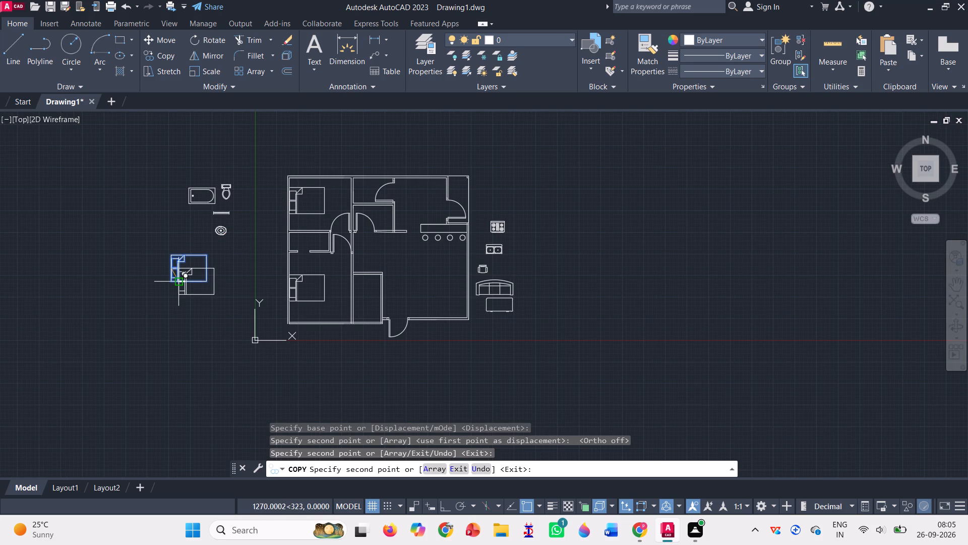
key(Return)
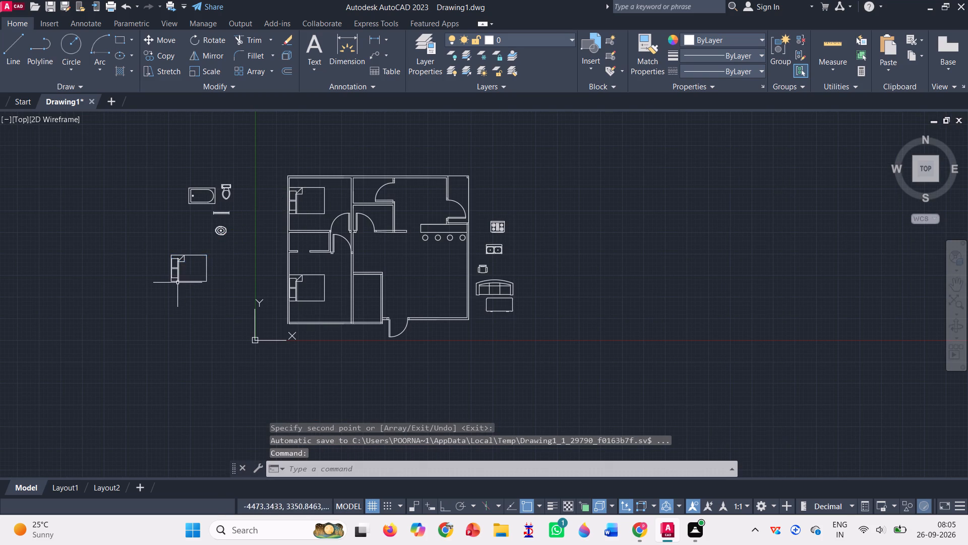
Erase the original queen bed left of the plan.
click(178, 271)
key(Delete)
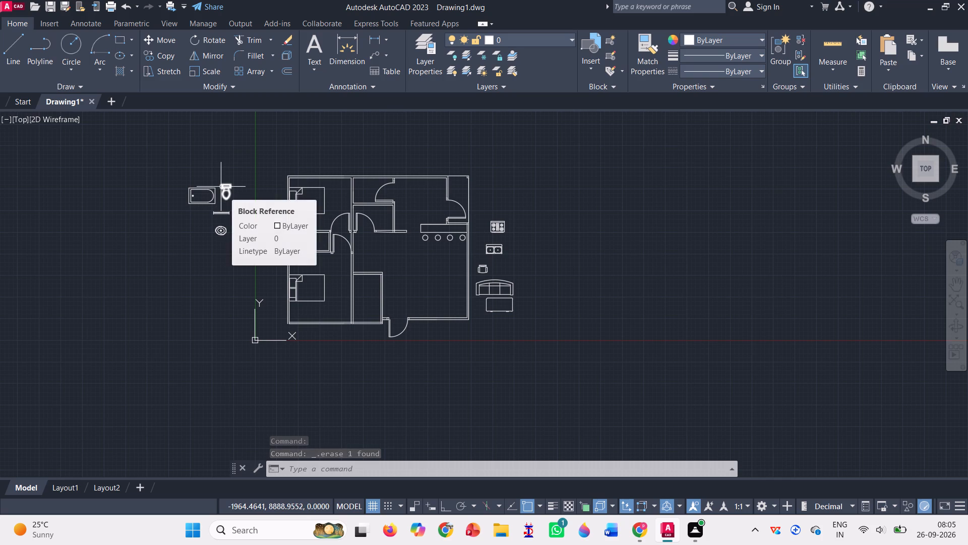
Rotate the toilet left of the plan 90° clockwise about the front of its bowl, with Ortho on.
scroll(221, 187, up, 2)
click(218, 40)
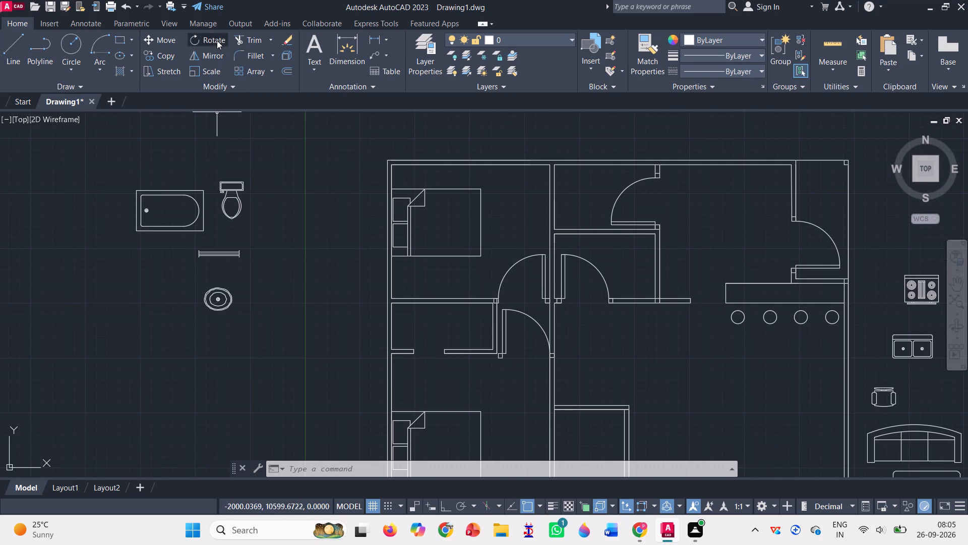
click(233, 188)
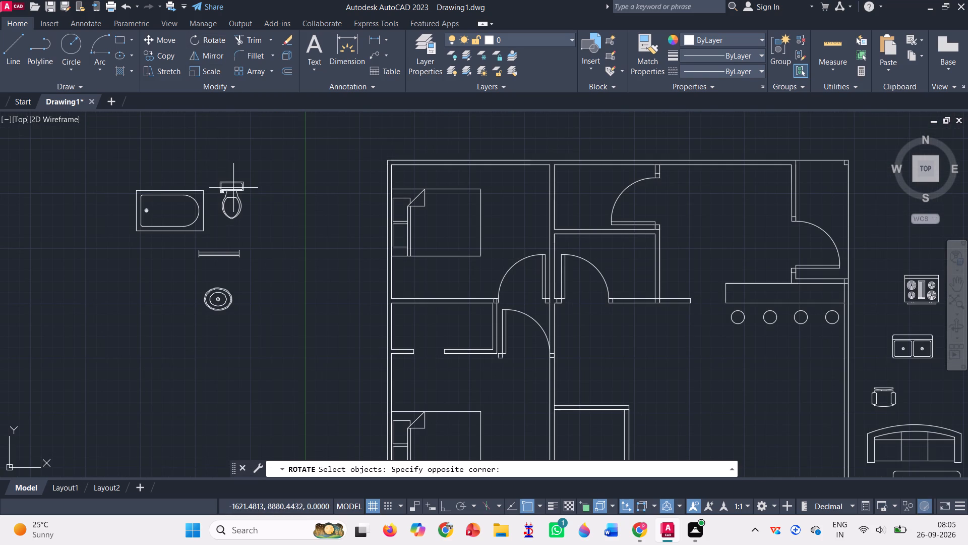
click(227, 222)
key(Return)
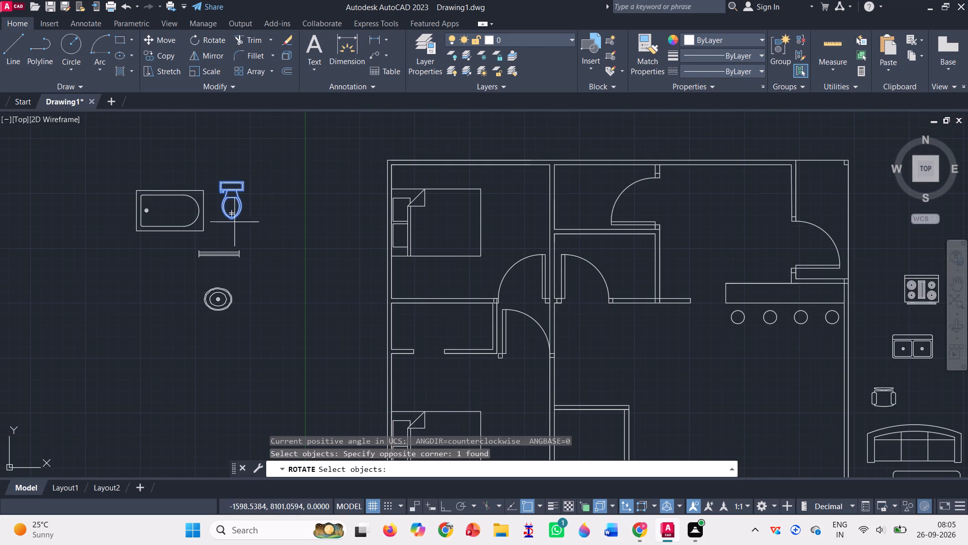
click(234, 222)
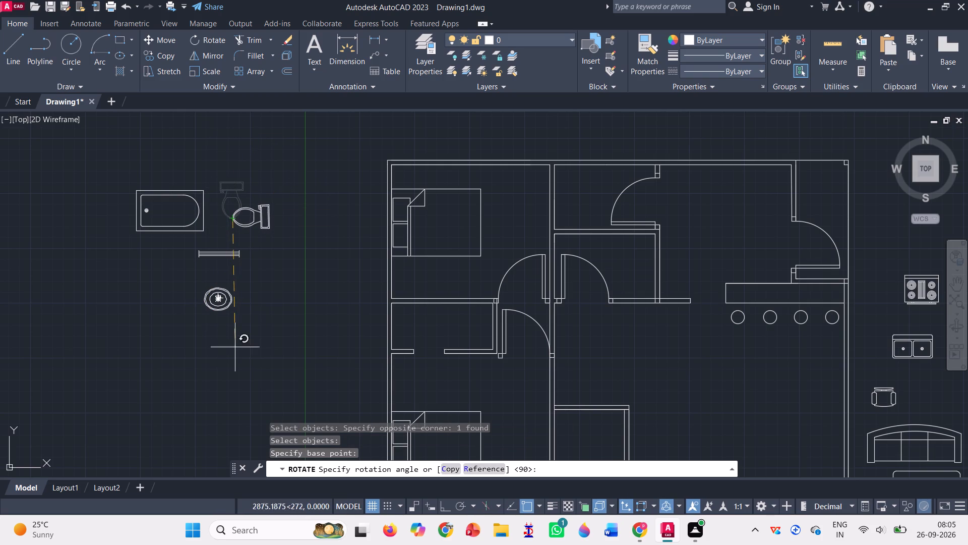
click(445, 508)
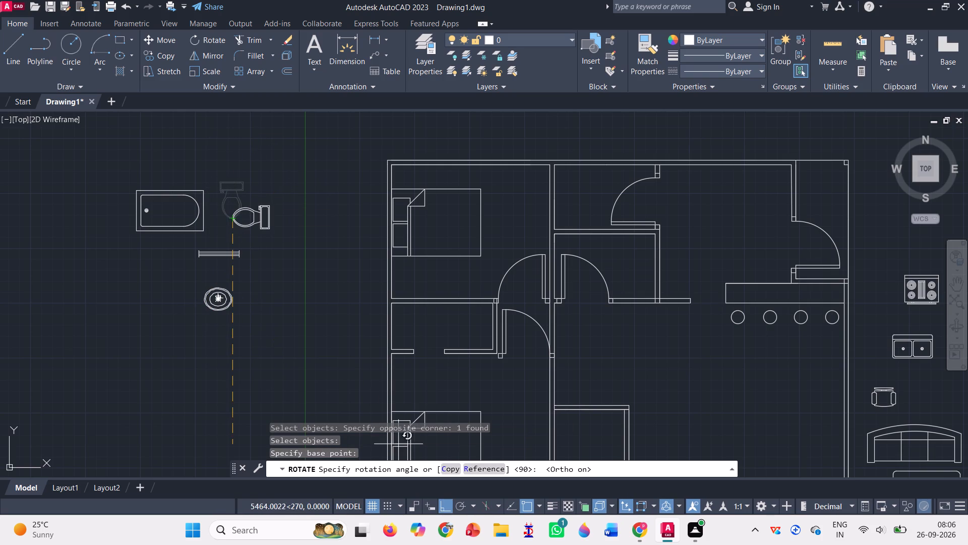
click(237, 325)
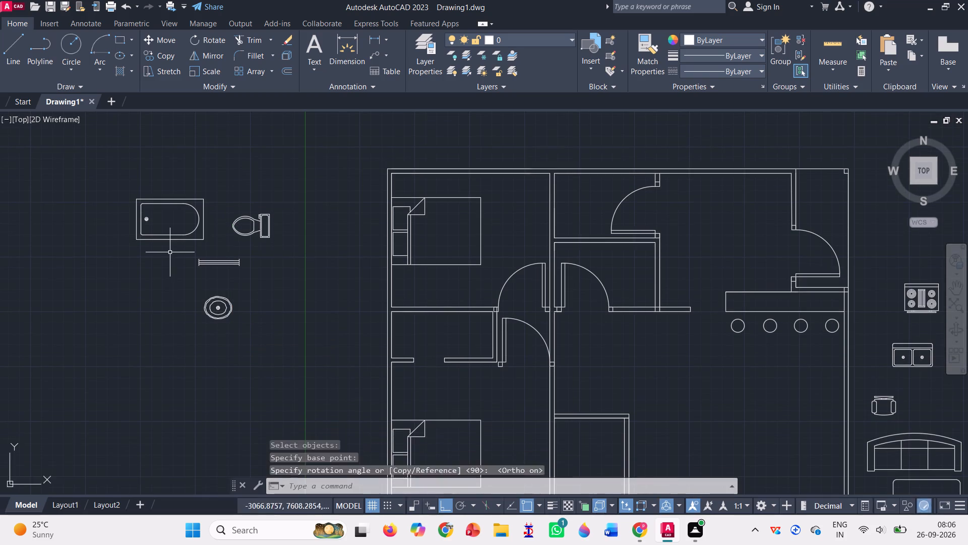
Copy the rotated toilet by its tank, with Ortho off, against the right wall of the small room beside the lower-left bedroom.
scroll(163, 198, down, 2)
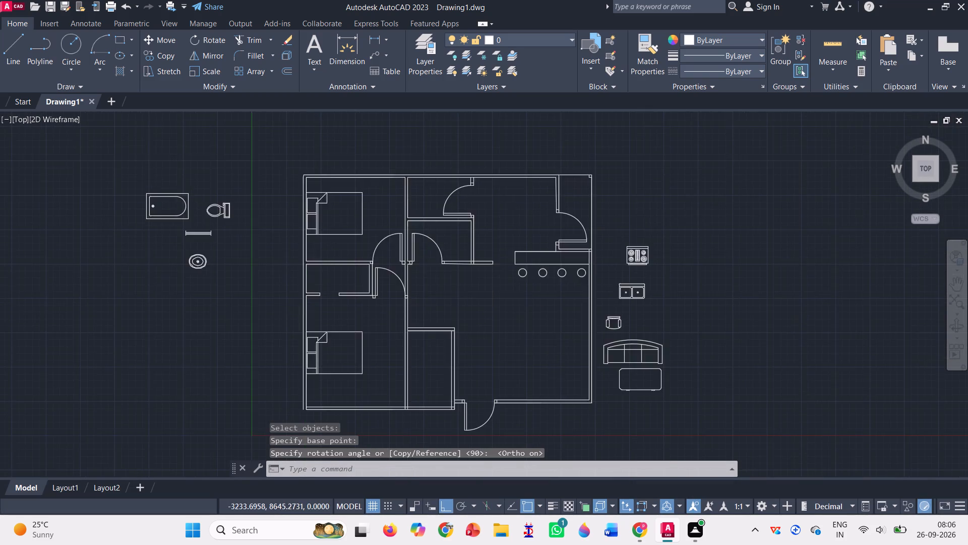
click(166, 62)
click(203, 205)
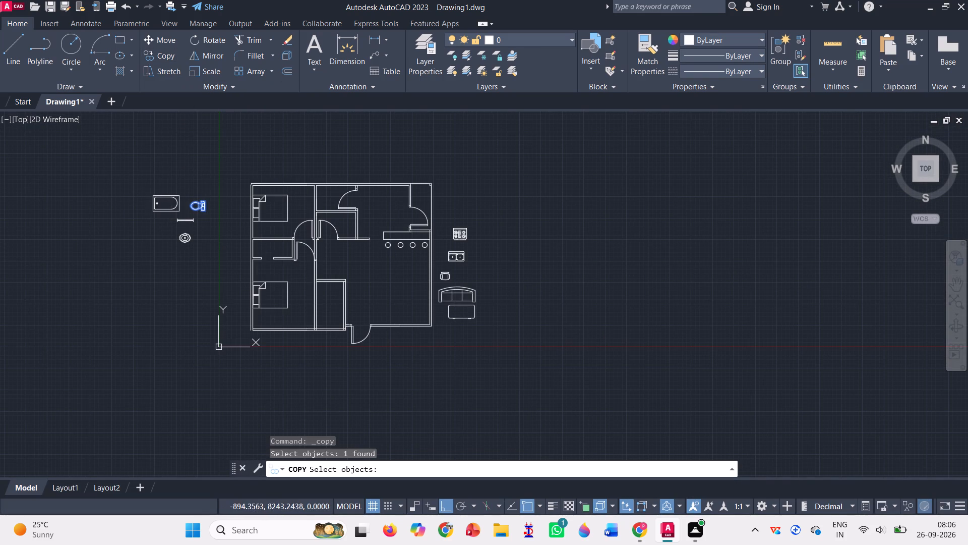
key(Return)
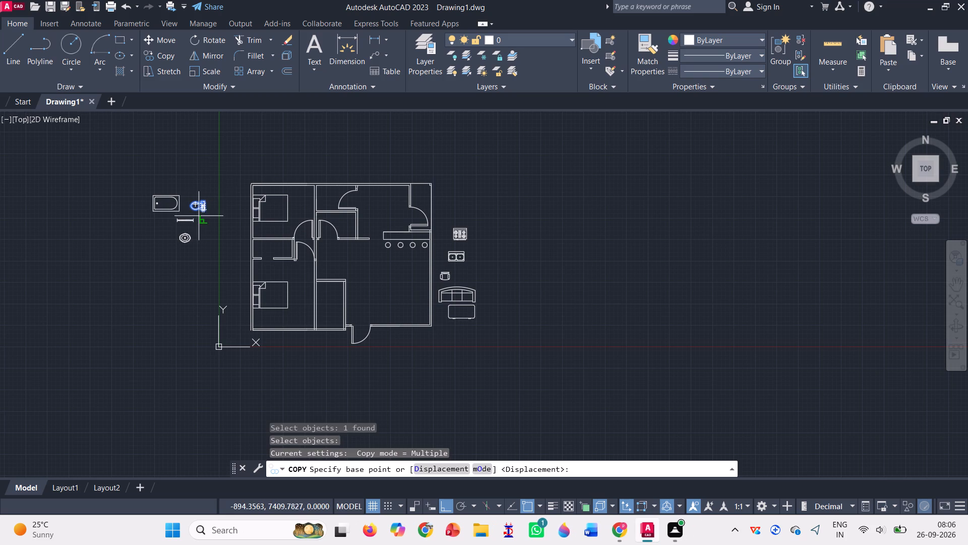
scroll(199, 216, up, 3)
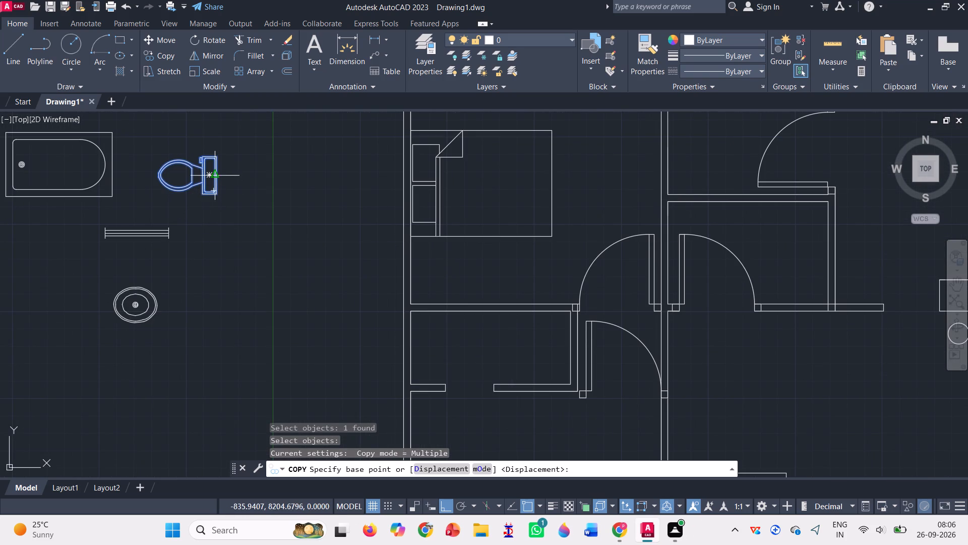
click(211, 172)
scroll(209, 174, down, 4)
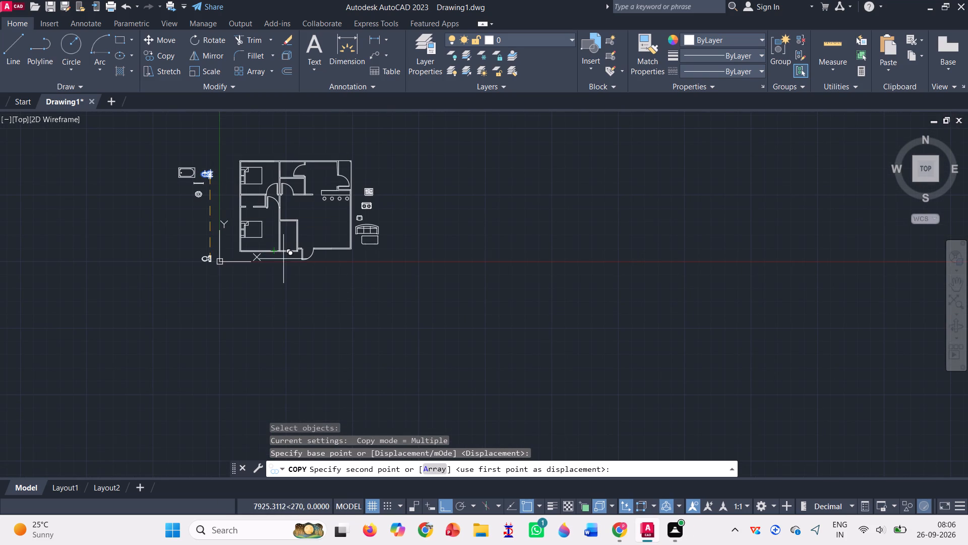
click(451, 501)
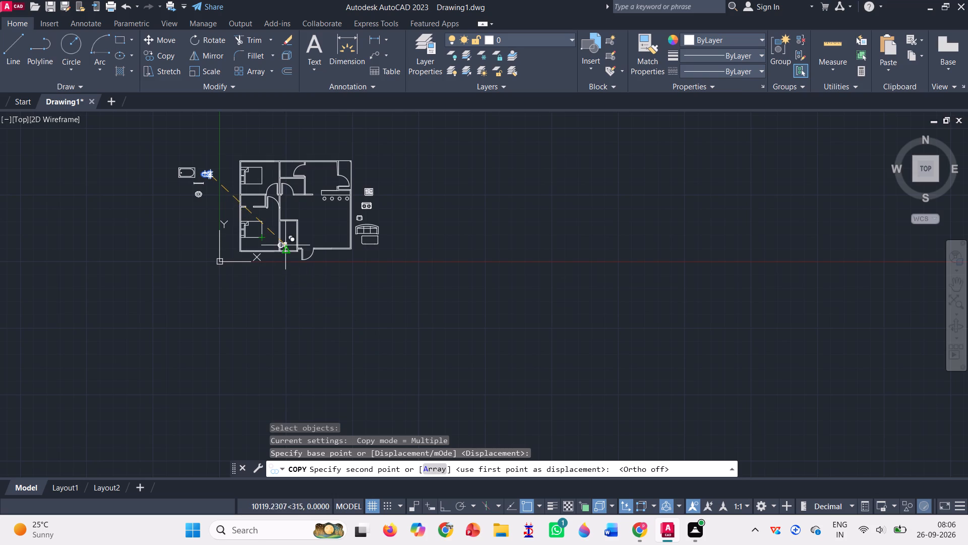
scroll(285, 245, up, 4)
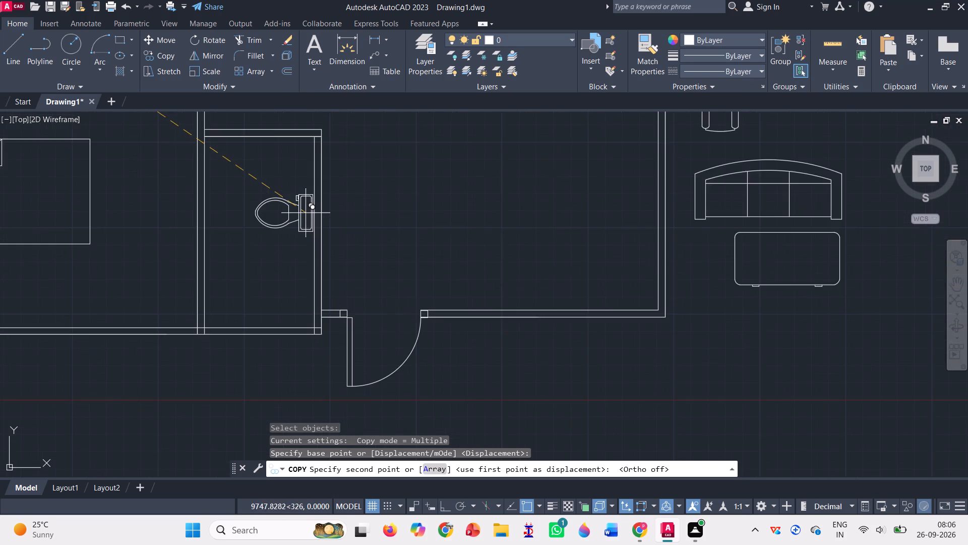
scroll(306, 213, up, 1)
click(308, 258)
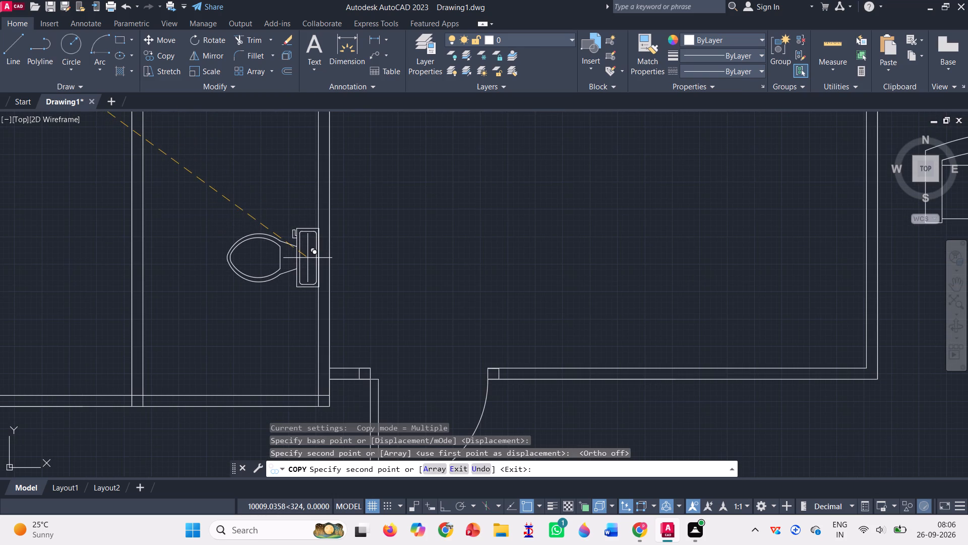
scroll(314, 227, down, 4)
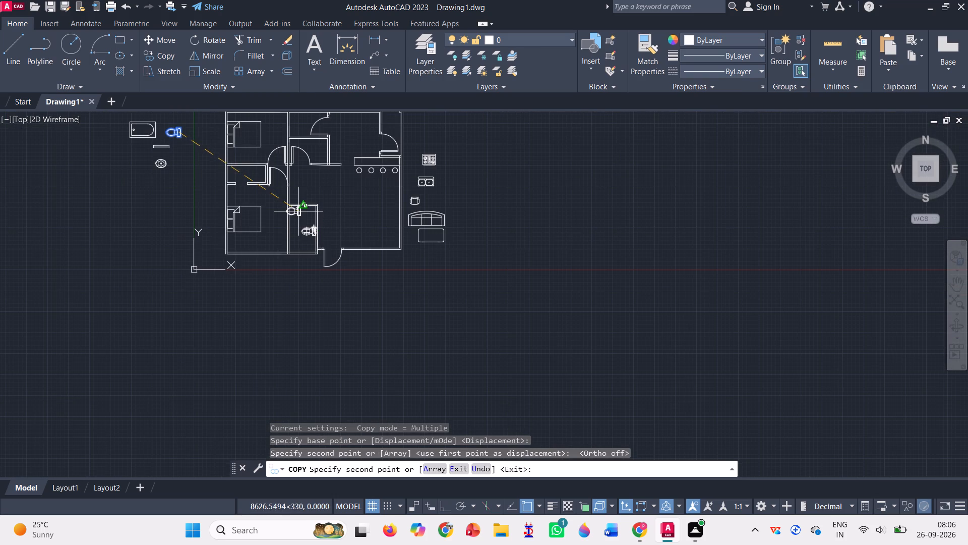
key(Return)
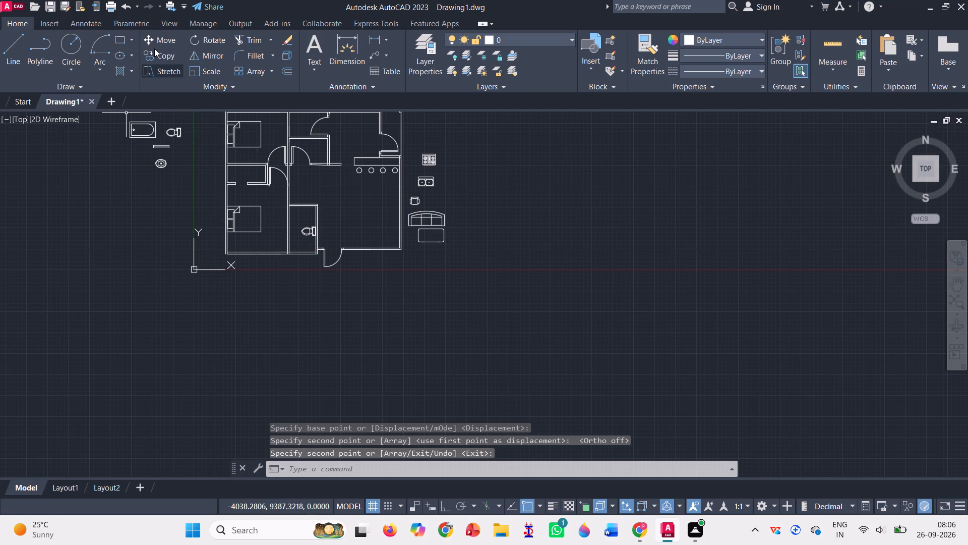
Copy the bathtub by its left edge onto the left wall of that same small room, just below the toilet.
click(167, 57)
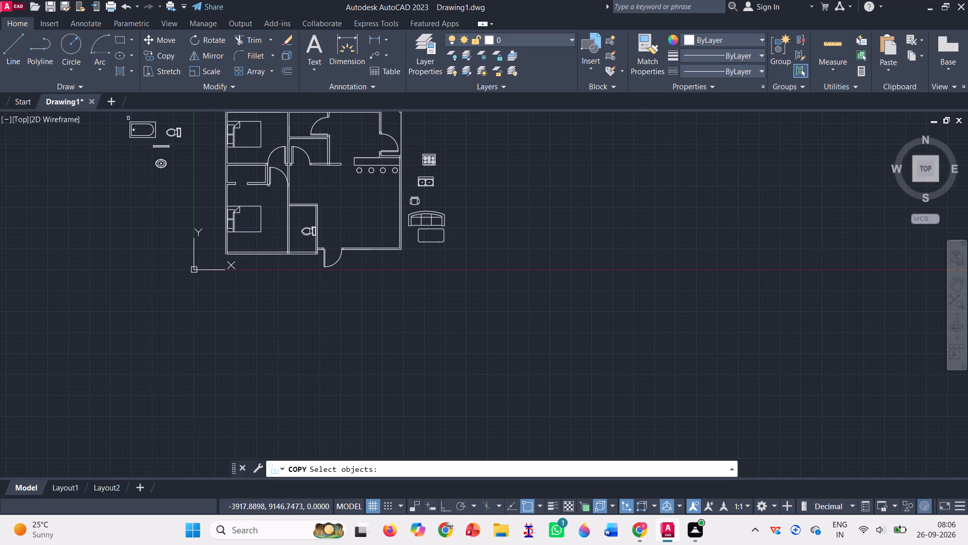
click(130, 125)
key(Return)
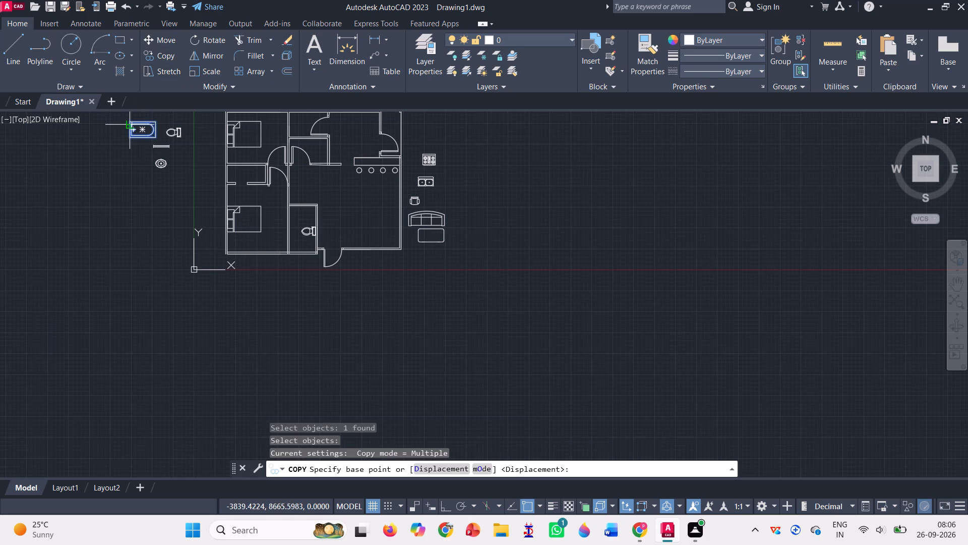
click(130, 125)
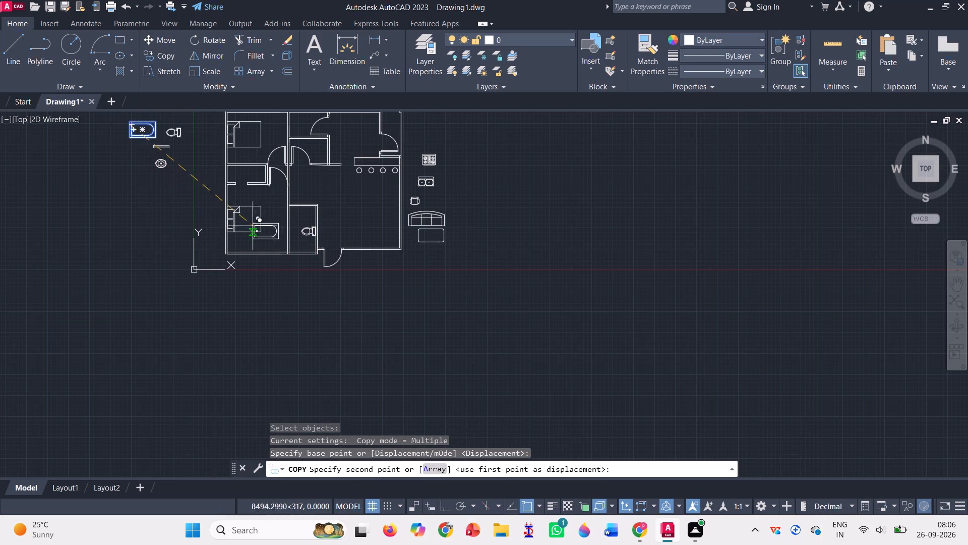
scroll(286, 246, up, 3)
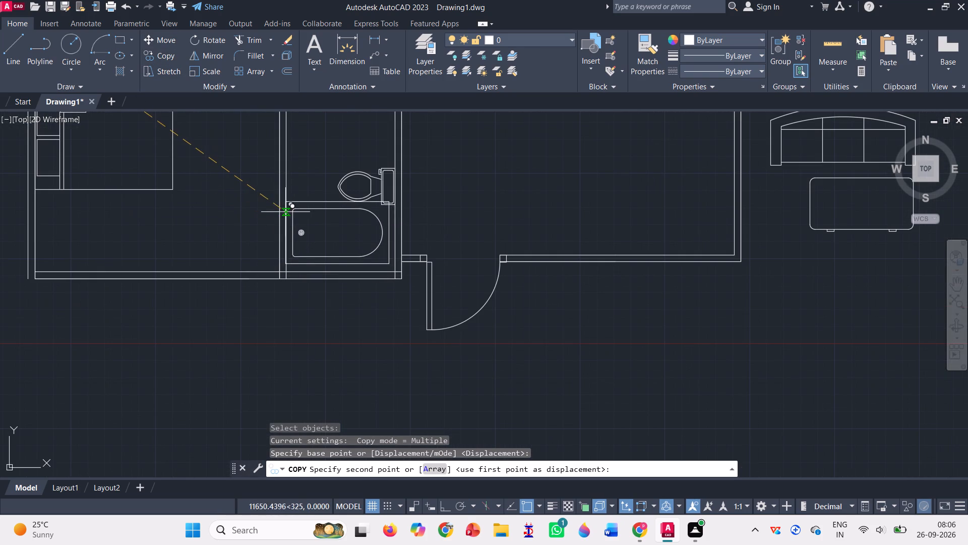
click(285, 222)
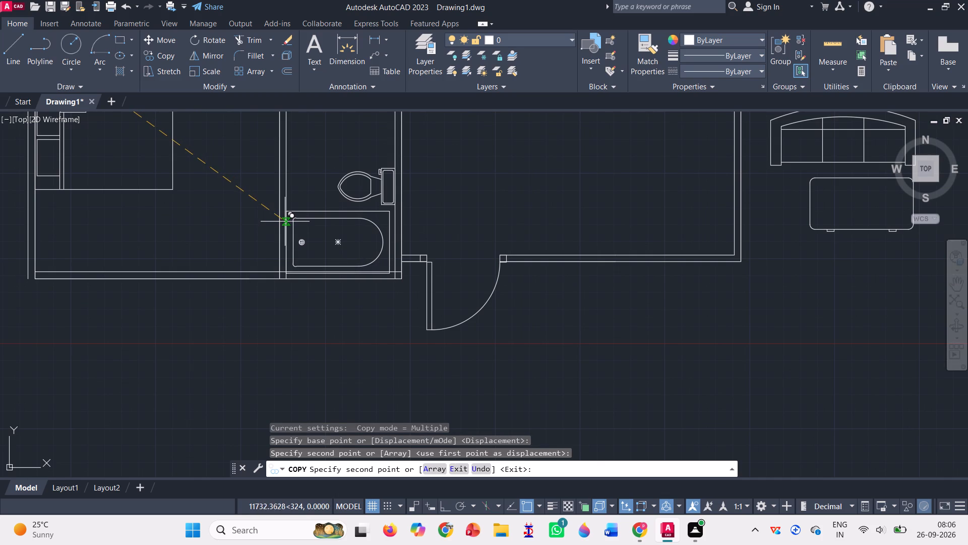
scroll(282, 208, down, 3)
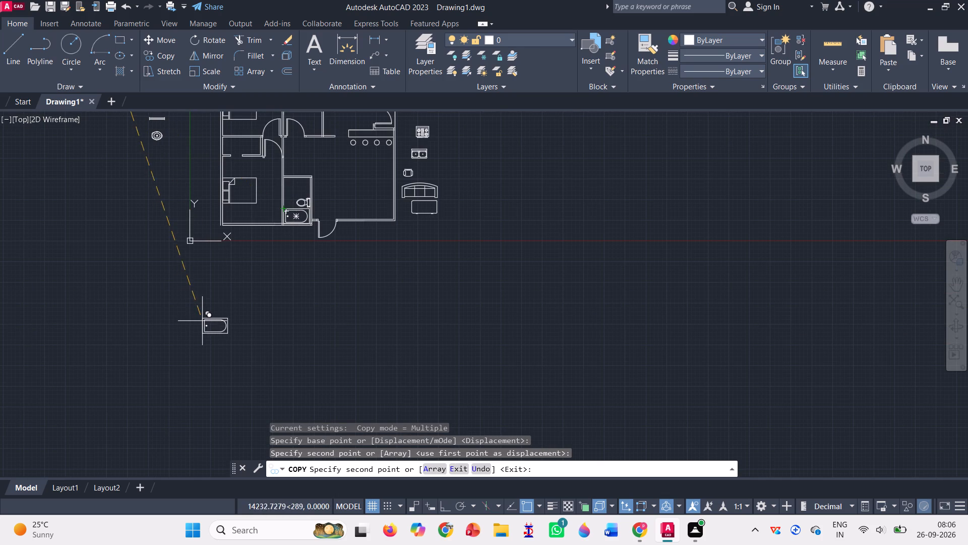
scroll(233, 291, down, 1)
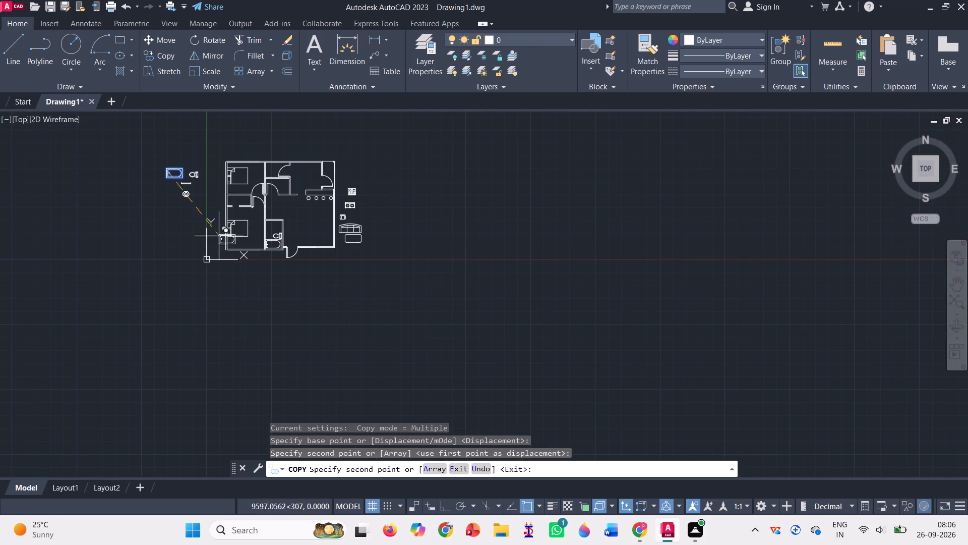
key(Return)
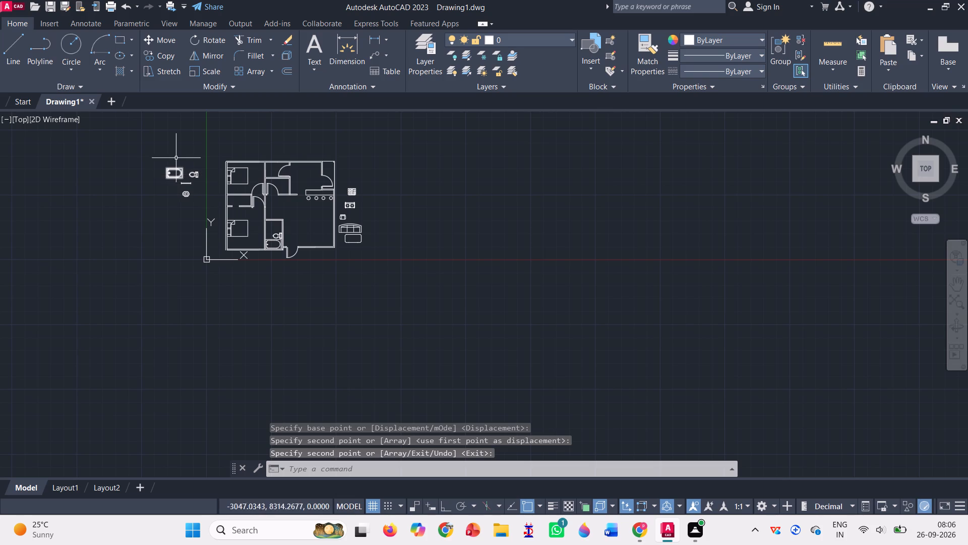
Rotate the original bathtub left of the plan 90° counterclockwise about its upper-left corner, with Ortho on.
scroll(176, 154, up, 3)
click(213, 35)
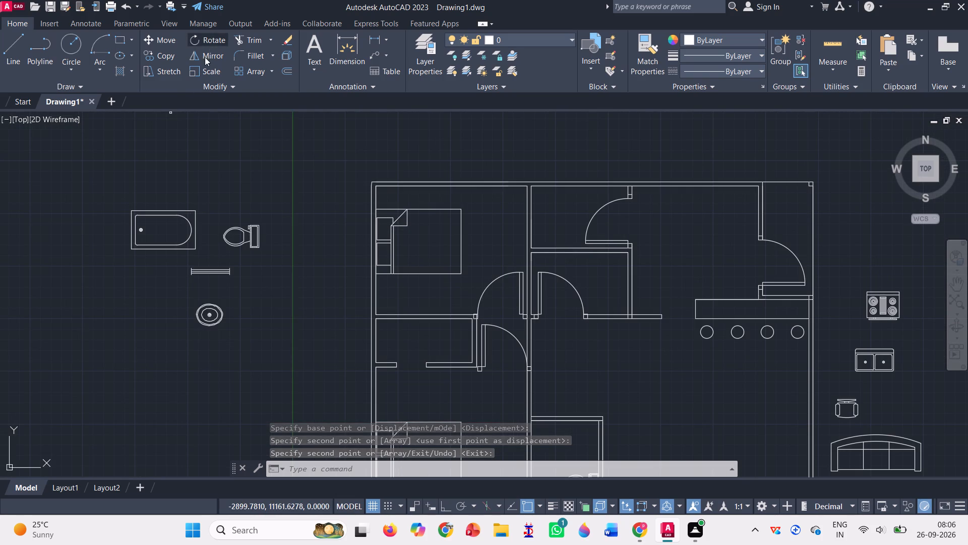
click(447, 502)
click(171, 208)
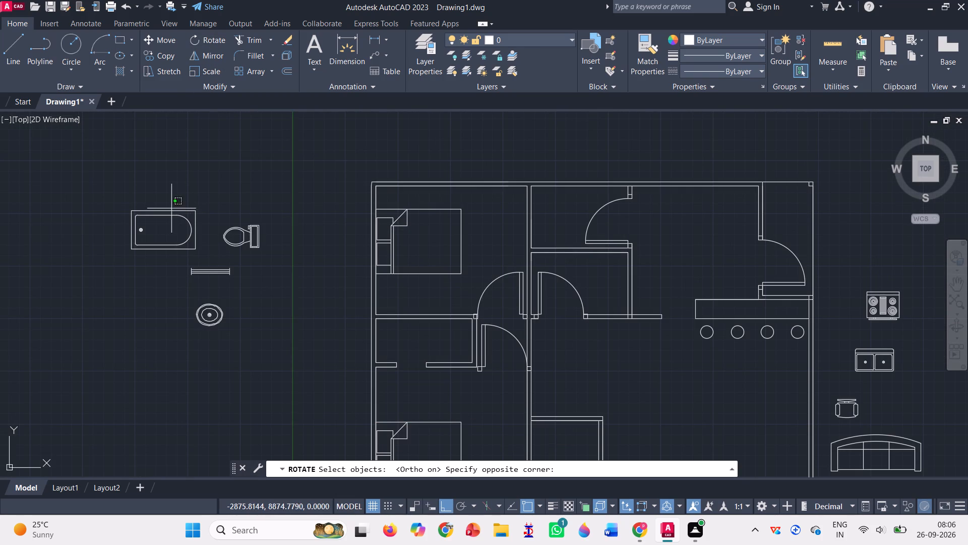
click(174, 219)
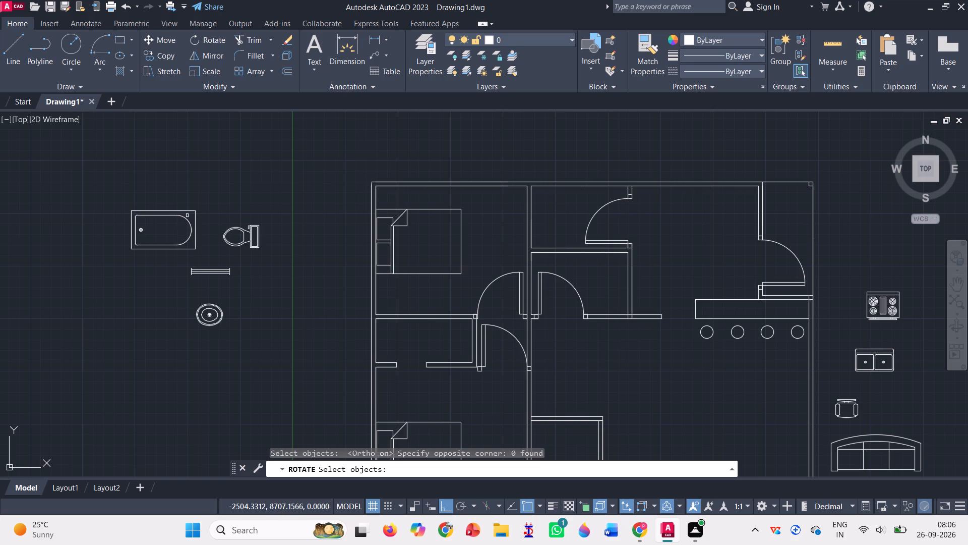
click(184, 222)
click(196, 219)
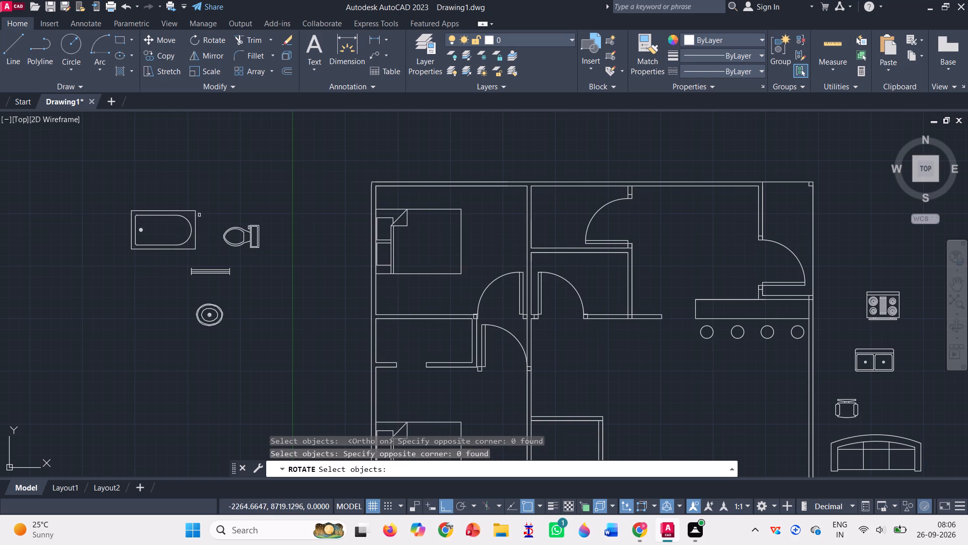
click(199, 215)
click(160, 227)
key(Return)
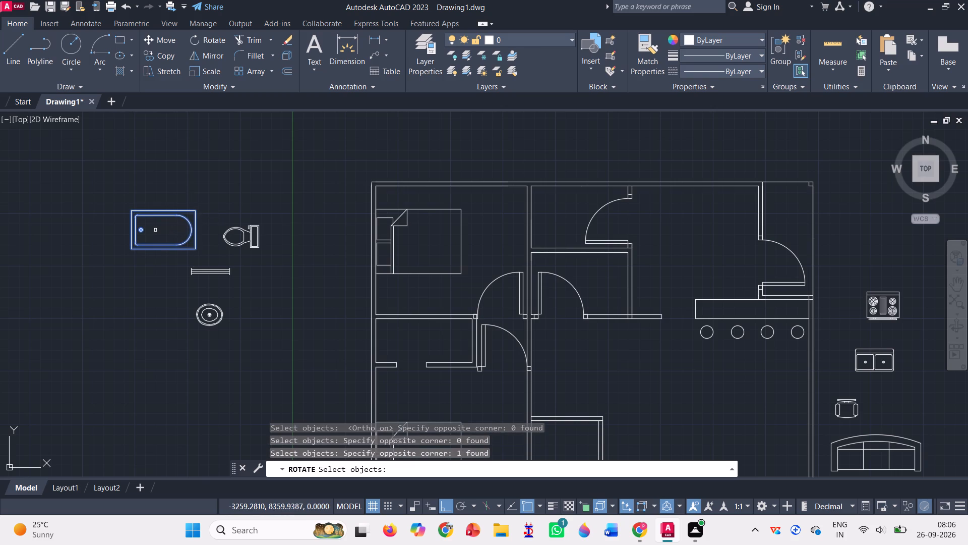
click(132, 210)
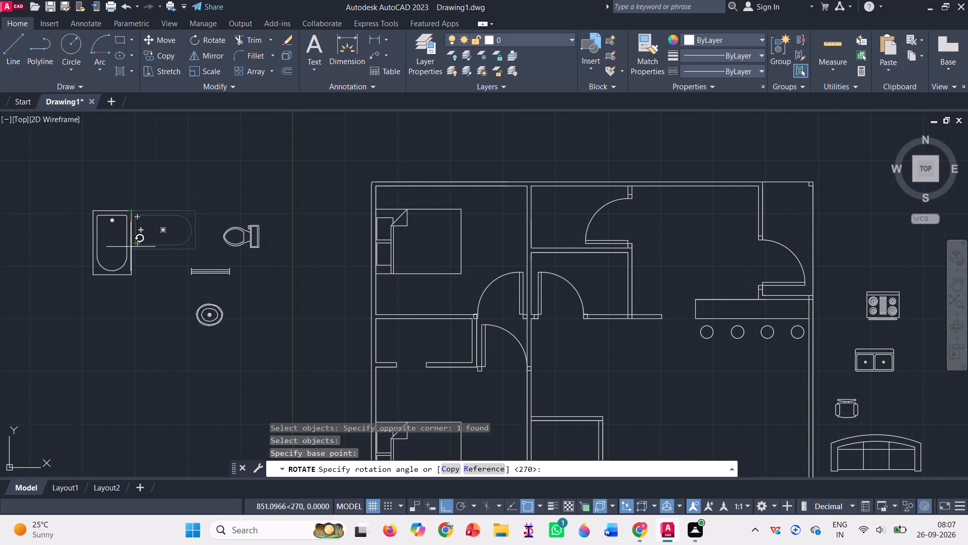
click(98, 130)
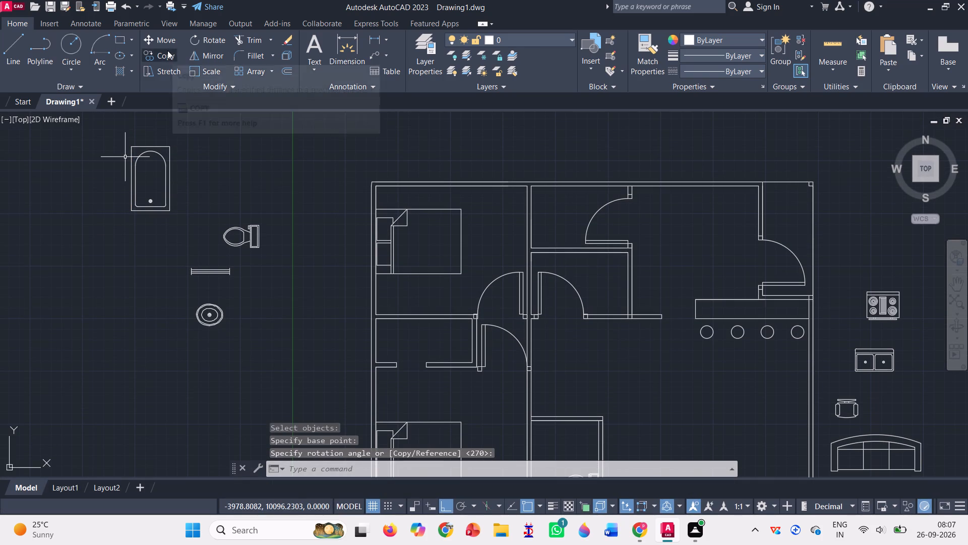
Move the original bathtub by its lower-right corner, with Ortho off, into the lower-right inner corner of the small bathroom between the two bedrooms.
click(164, 46)
click(160, 146)
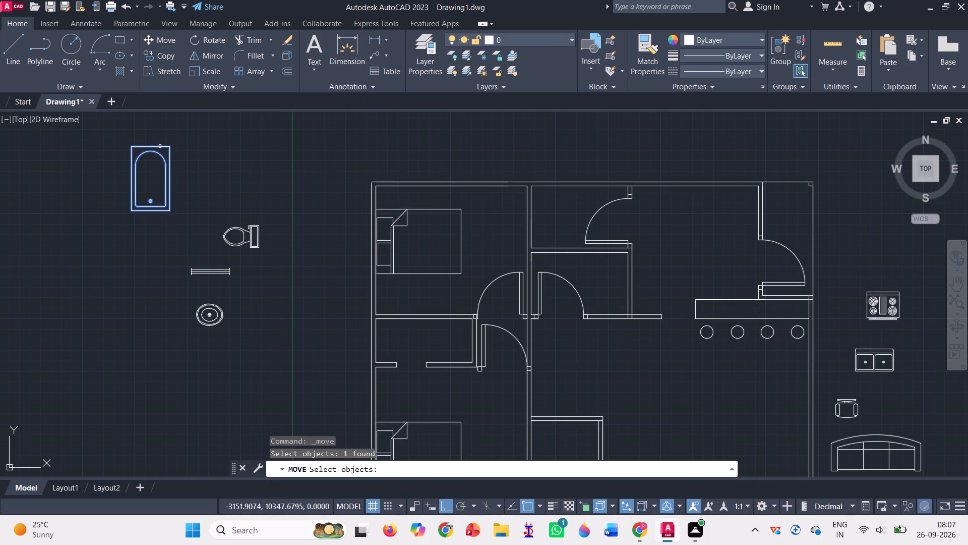
key(Return)
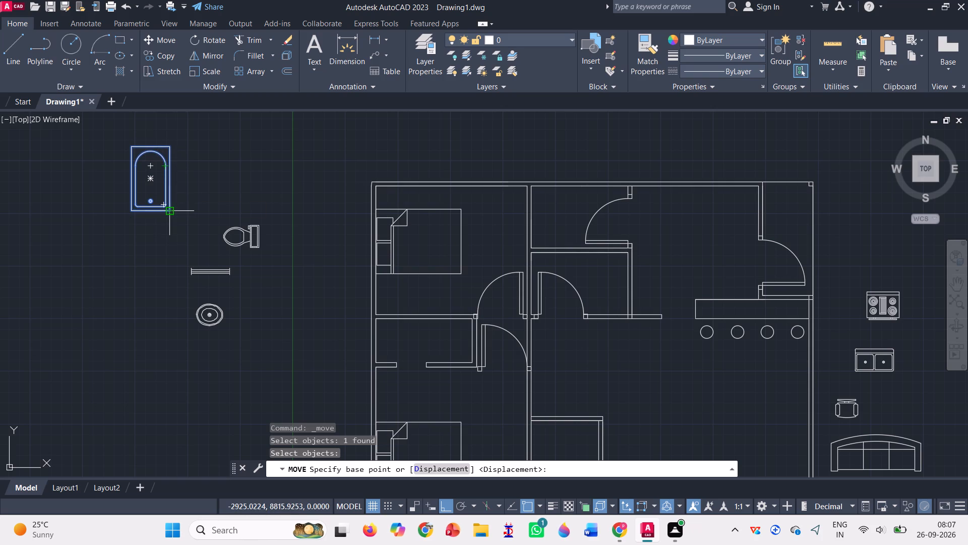
click(167, 214)
scroll(165, 220, down, 4)
scroll(228, 279, up, 1)
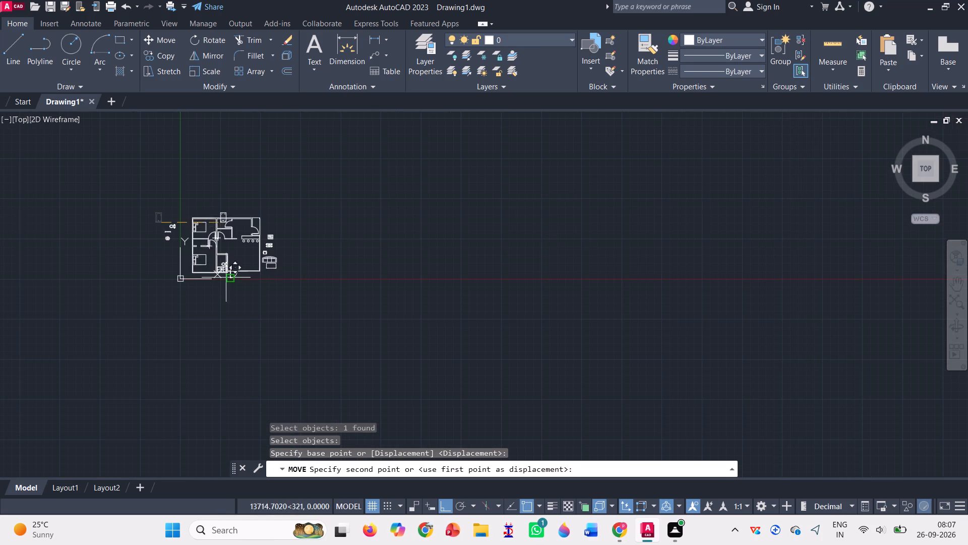
click(446, 505)
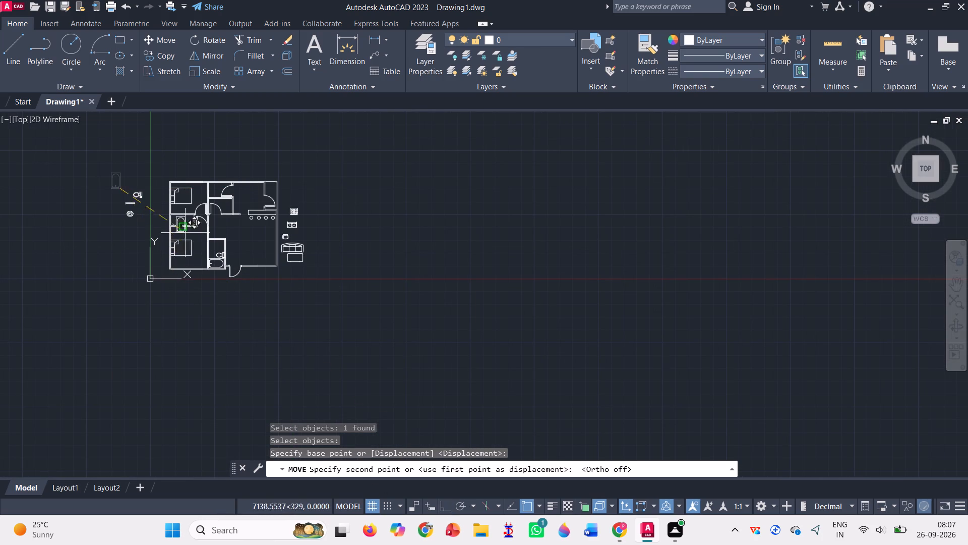
scroll(175, 239, up, 3)
scroll(212, 183, up, 1)
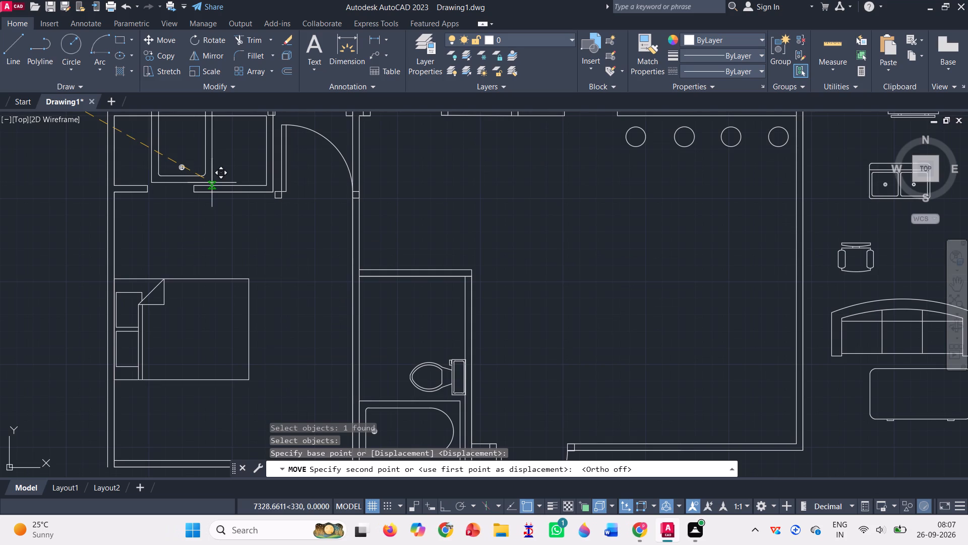
scroll(307, 257, down, 2)
scroll(278, 232, up, 2)
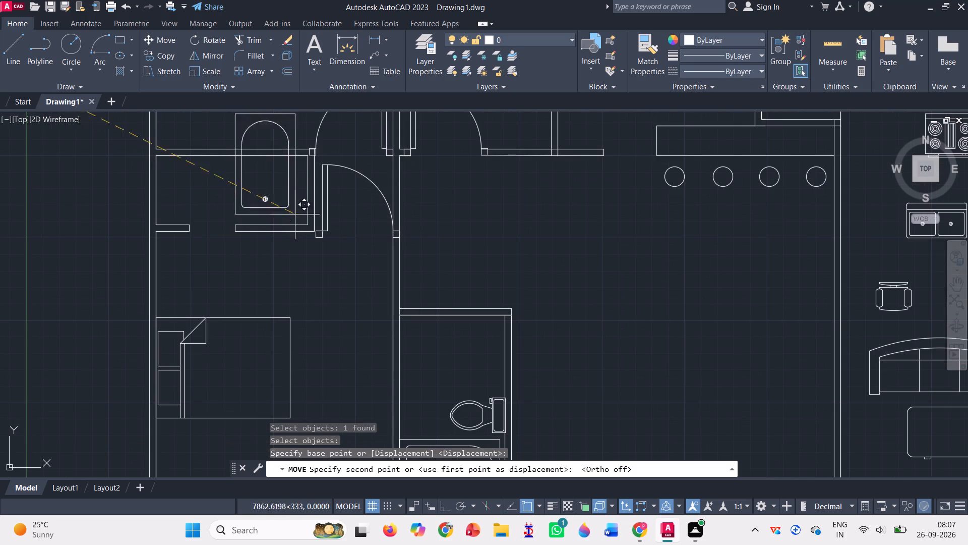
scroll(293, 174, up, 1)
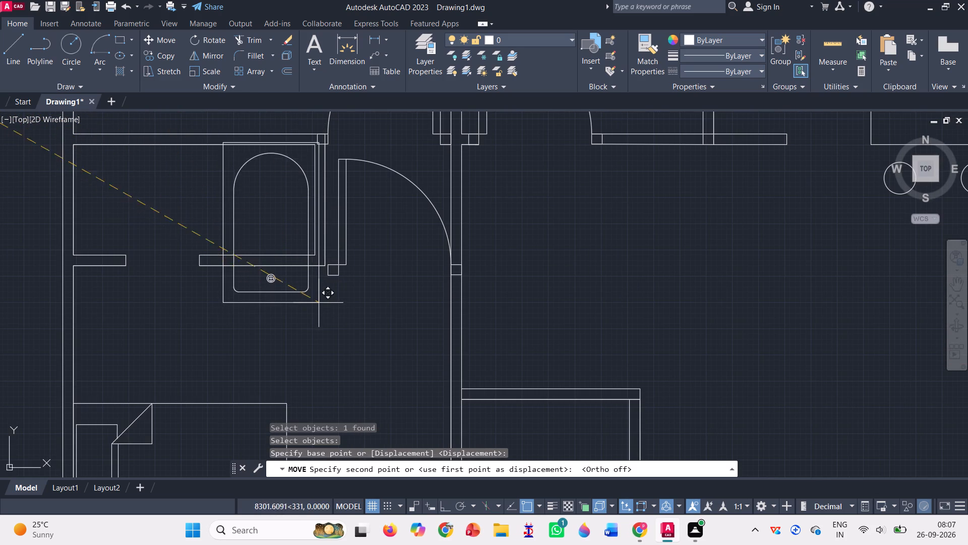
click(315, 253)
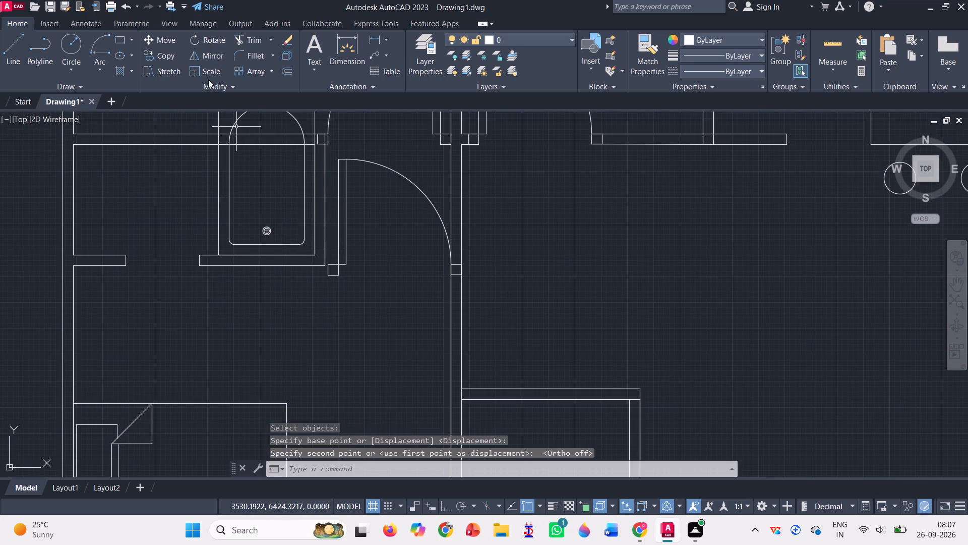
Scale the moved bathtub down about its lower-right corner until it fits between the small bathroom's upper and lower walls.
click(216, 73)
click(229, 184)
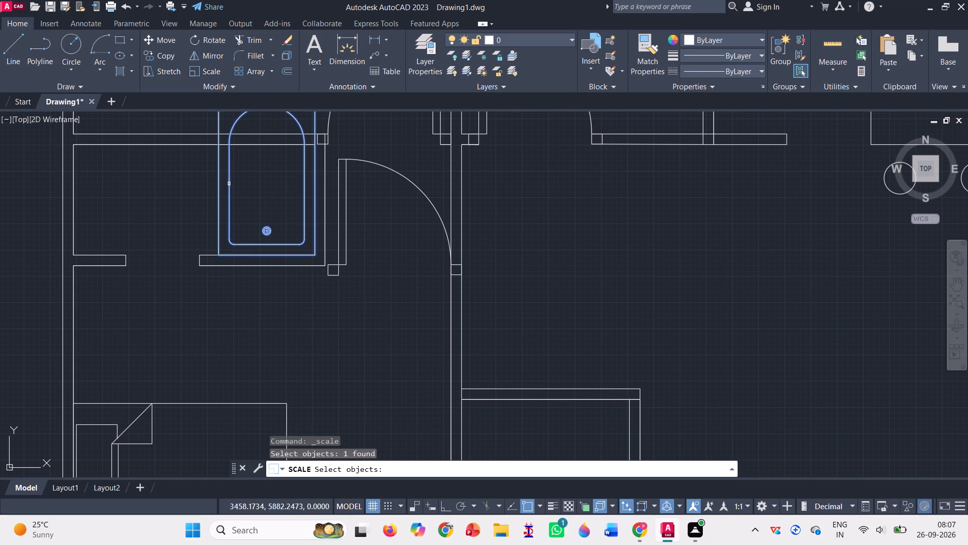
key(Return)
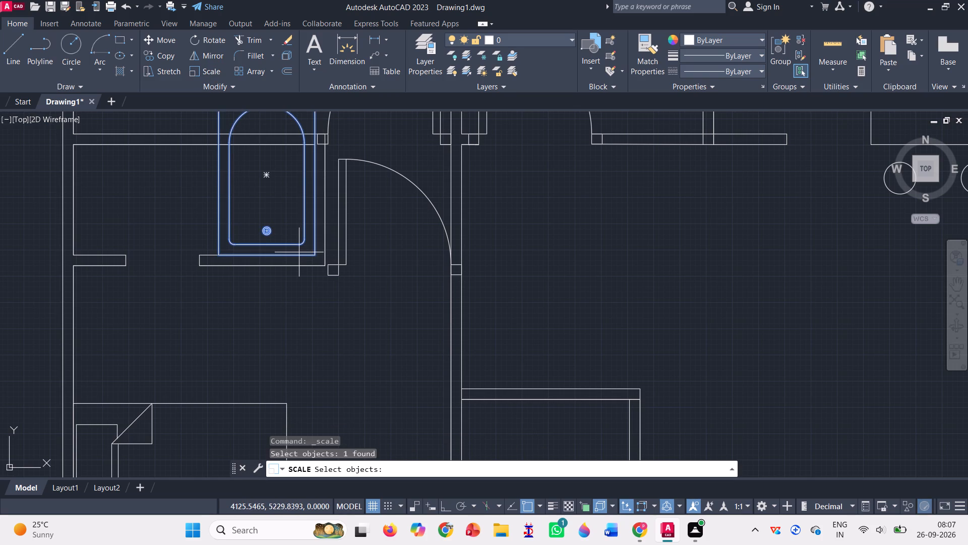
click(317, 254)
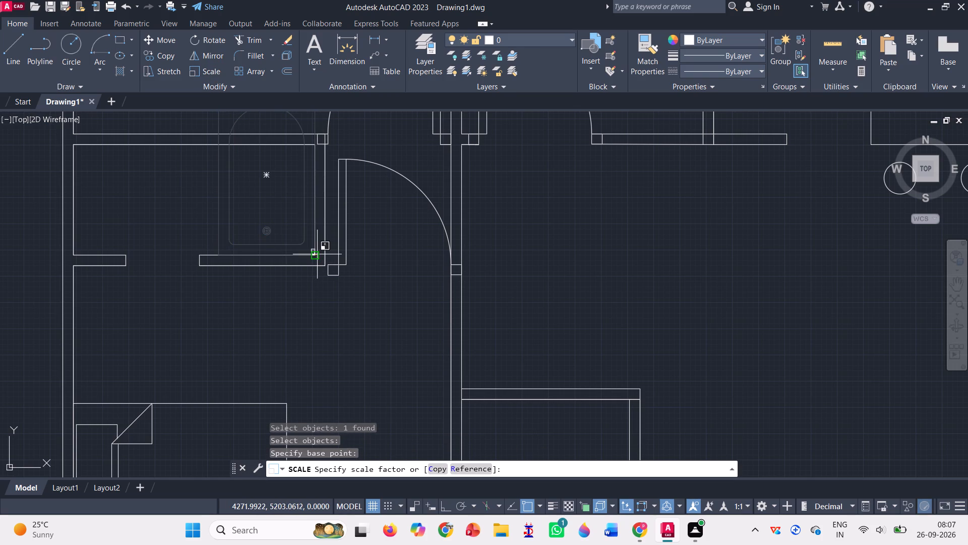
click(310, 200)
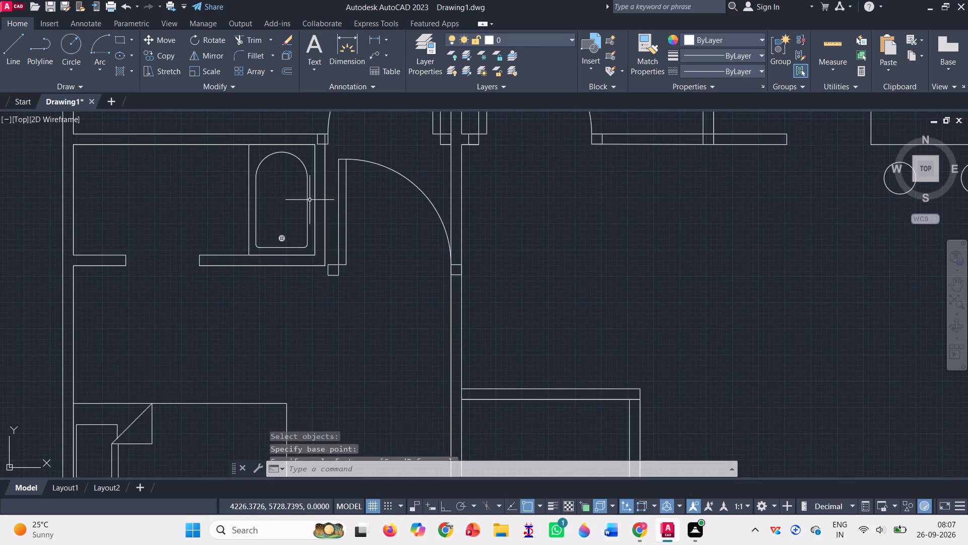
Rotate the original toilet left of the plan 180° about the lower-right corner of its tank.
scroll(310, 200, down, 3)
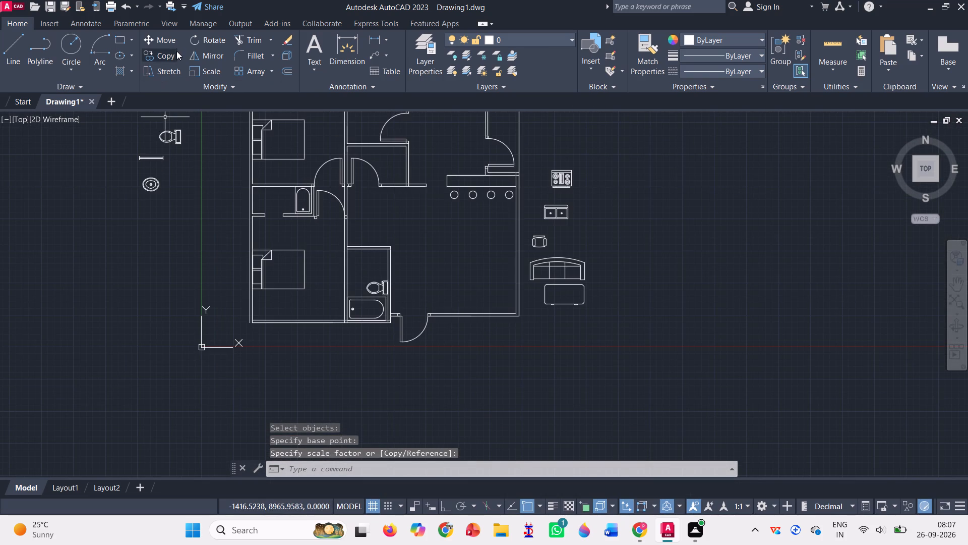
click(196, 36)
click(166, 133)
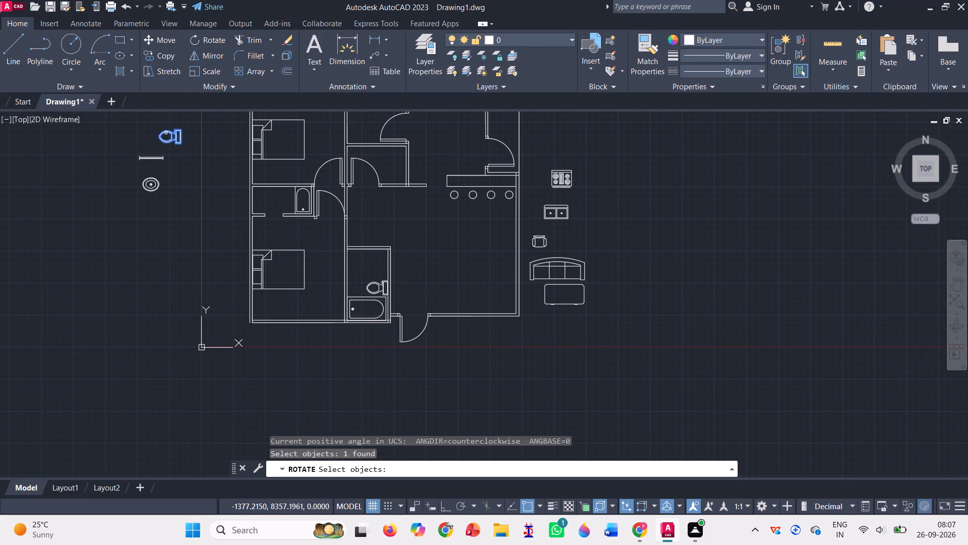
key(Return)
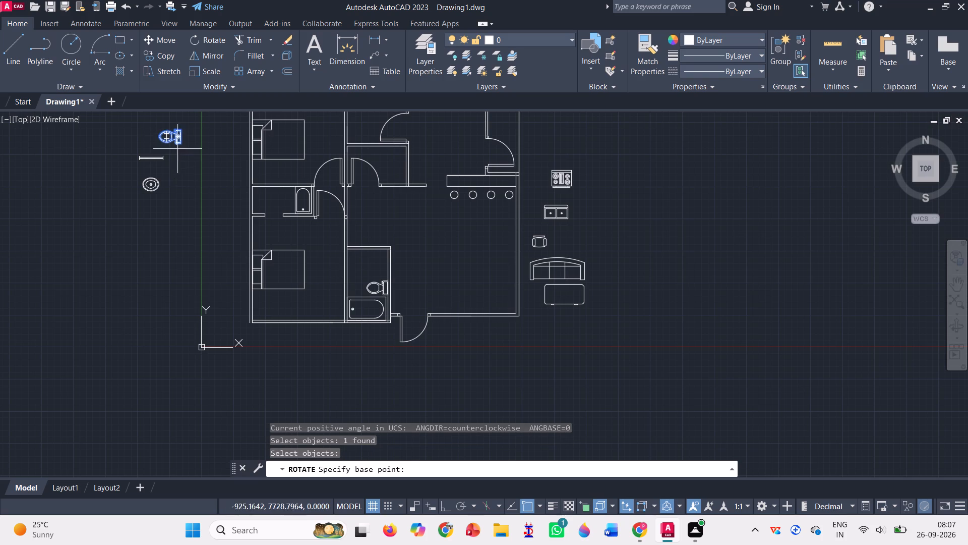
scroll(181, 143, up, 1)
click(181, 143)
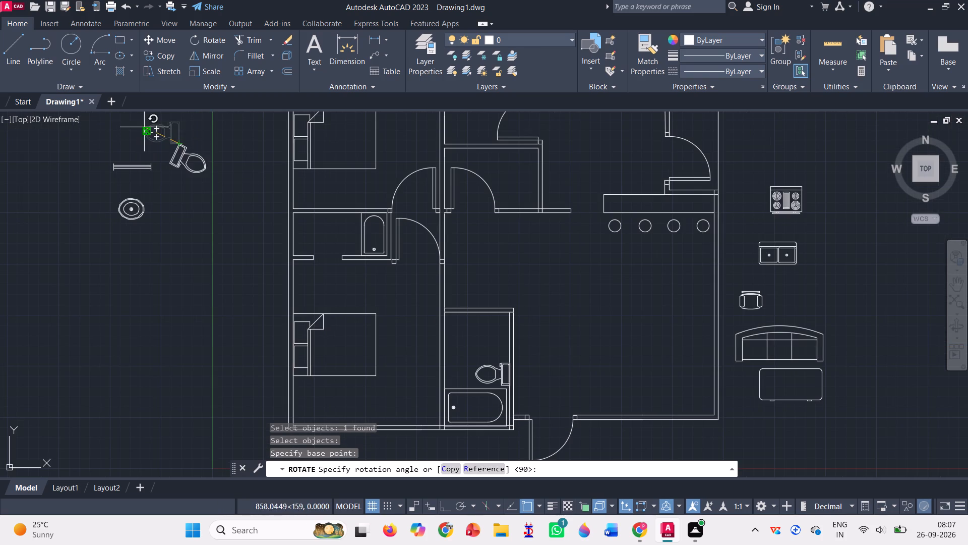
click(132, 143)
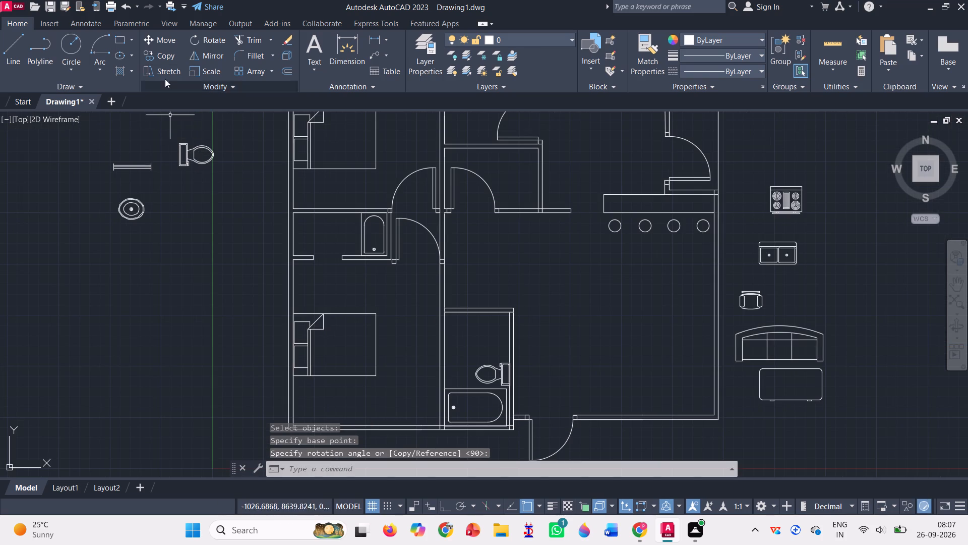
Move the rotated toilet by the midpoint of its tank's back edge onto the left wall of the small bathroom between the bedrooms.
click(165, 37)
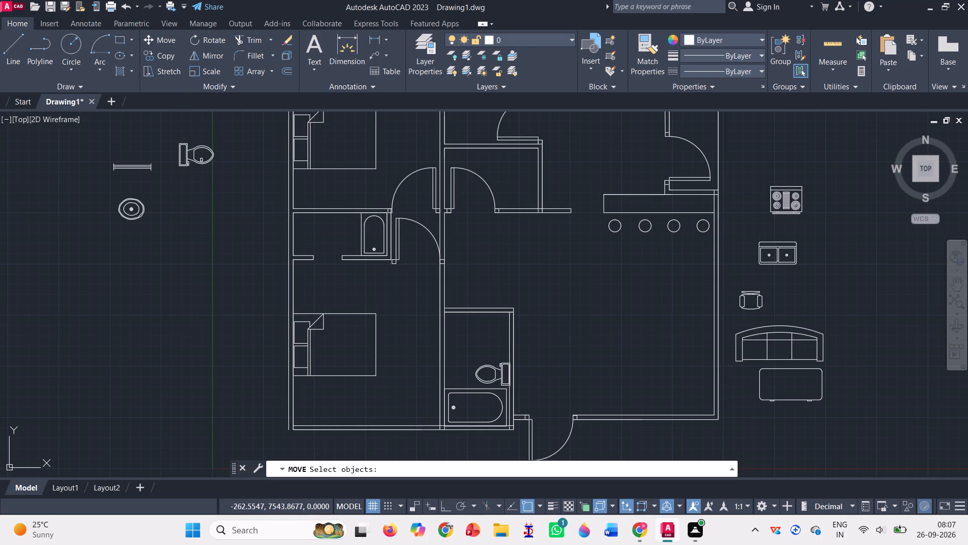
click(201, 160)
click(185, 161)
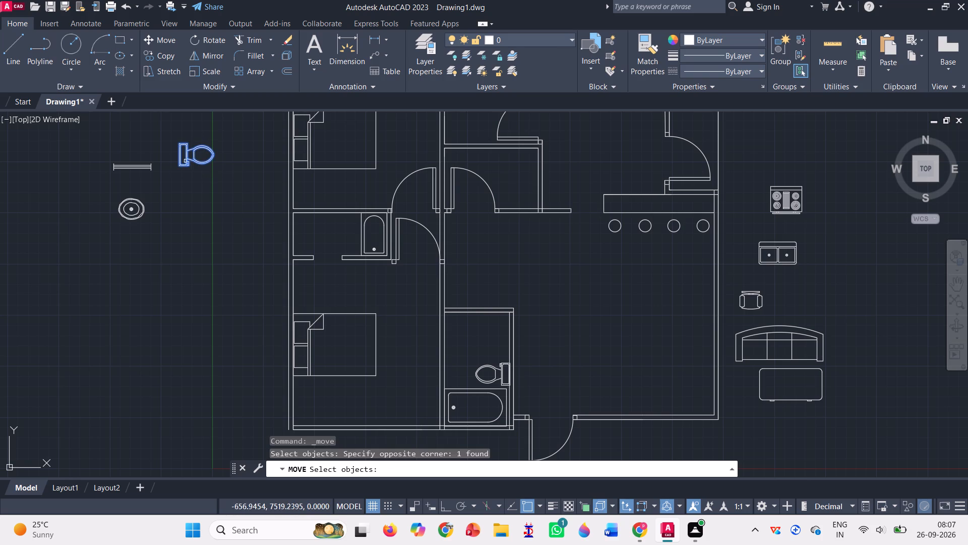
key(Return)
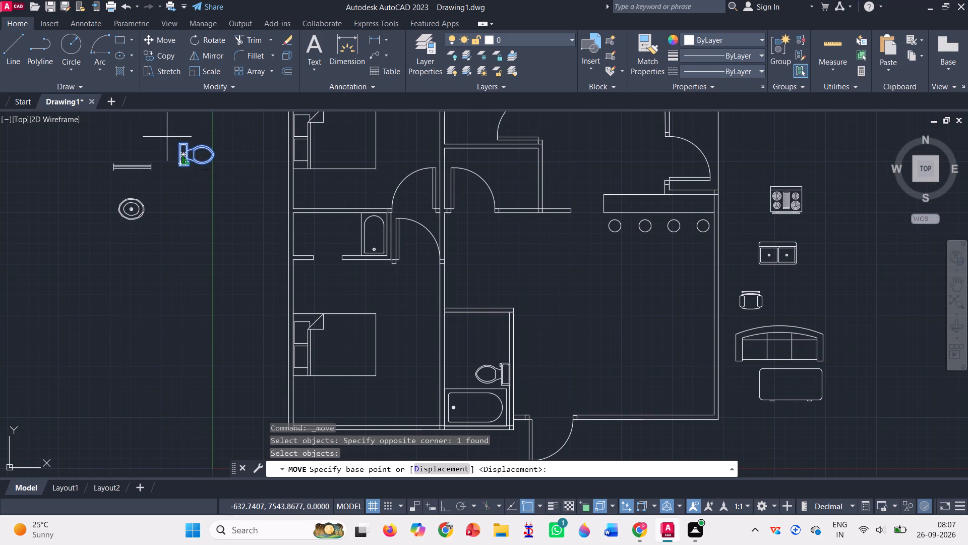
scroll(177, 151, up, 2)
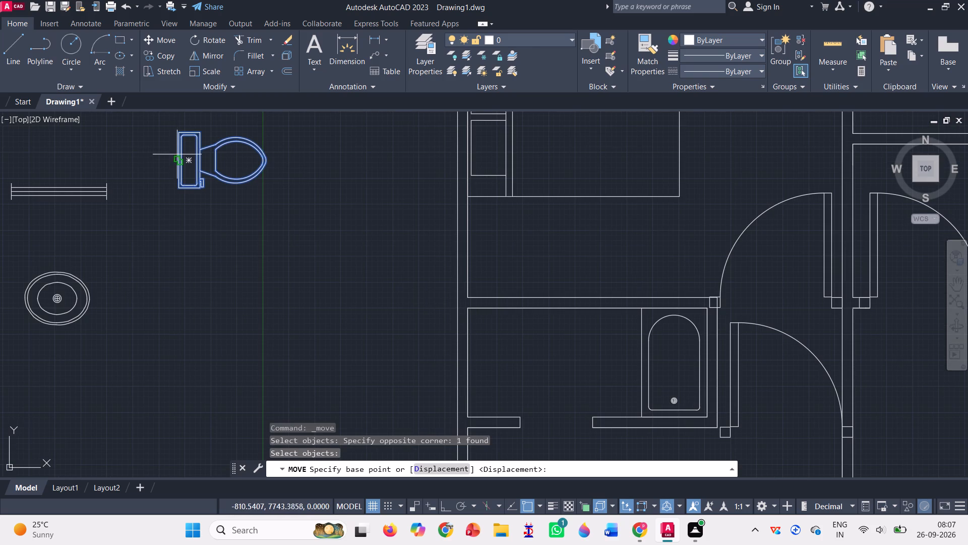
click(176, 157)
scroll(252, 205, down, 2)
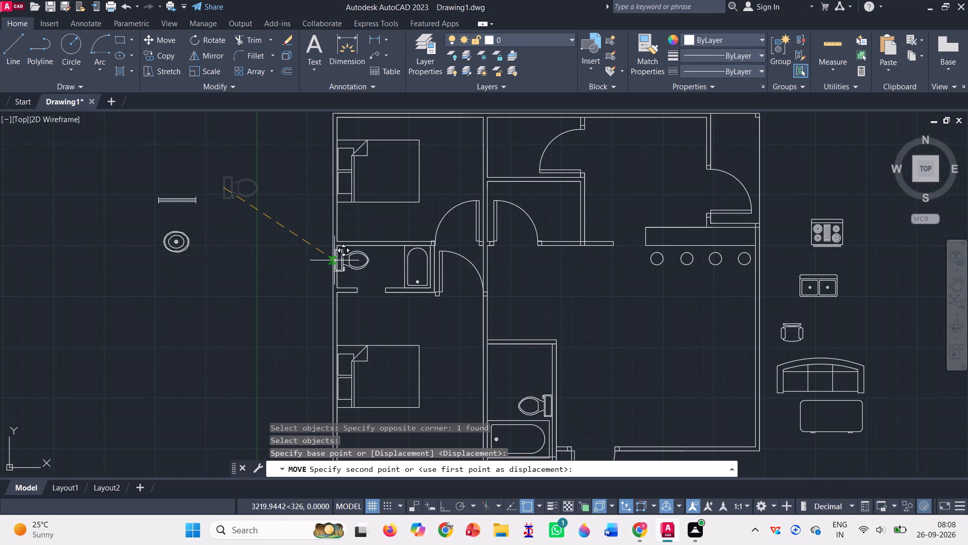
scroll(334, 260, up, 2)
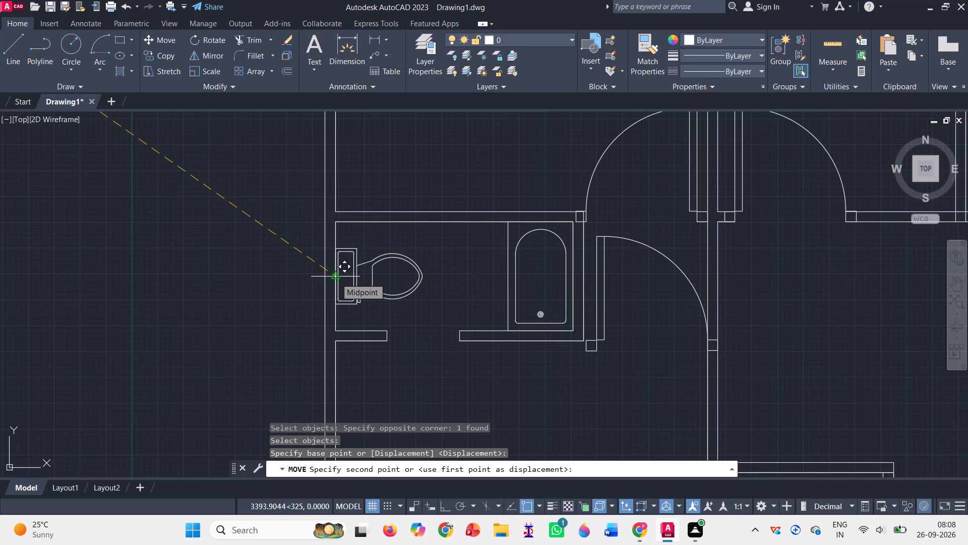
click(336, 278)
Copy the oval washbasin near its centre to the space between the toilet and bathtub in the bathroom between the bedrooms.
scroll(233, 235, down, 2)
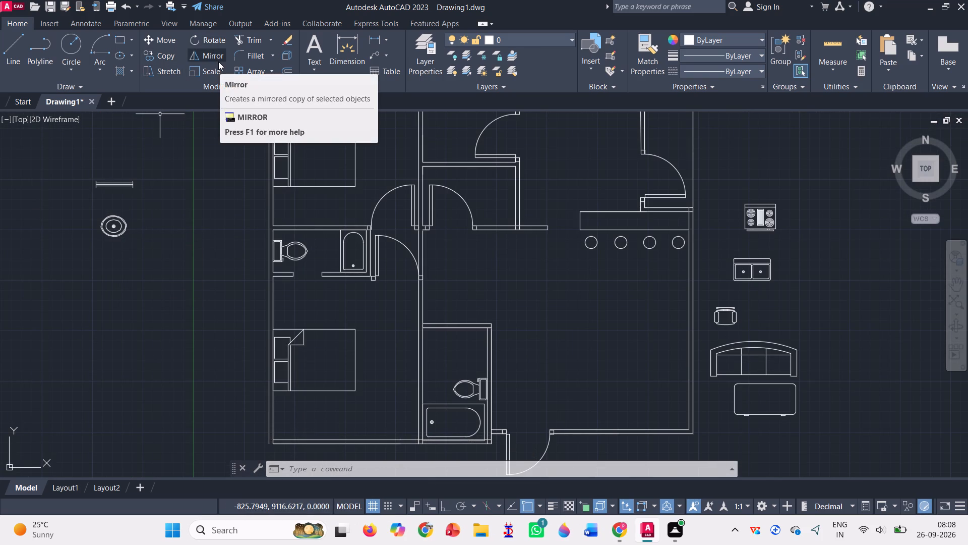
click(156, 54)
click(100, 231)
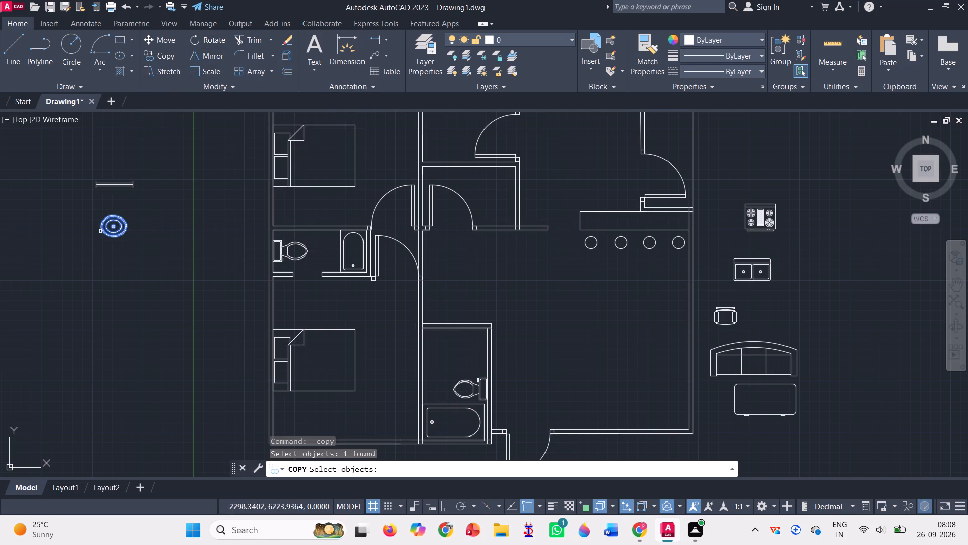
key(Return)
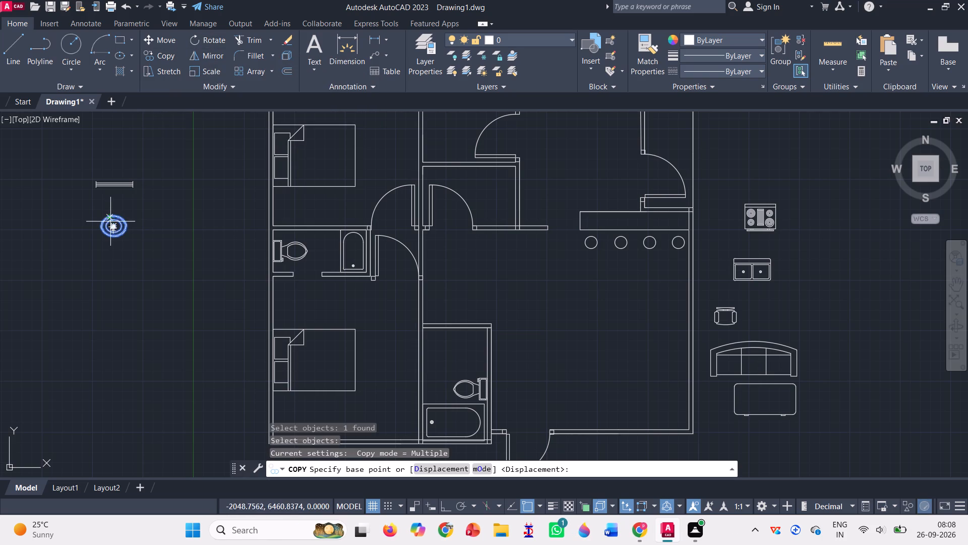
click(110, 226)
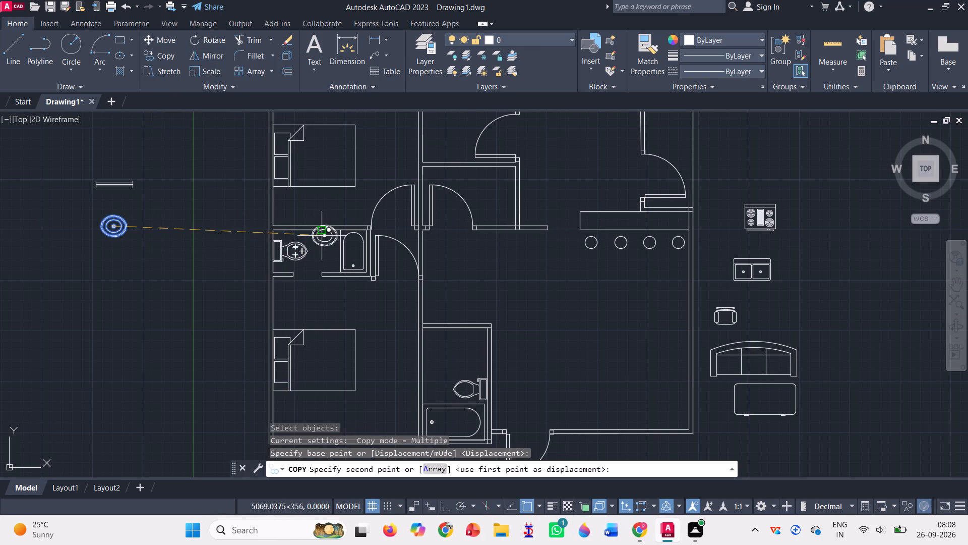
scroll(325, 241, up, 1)
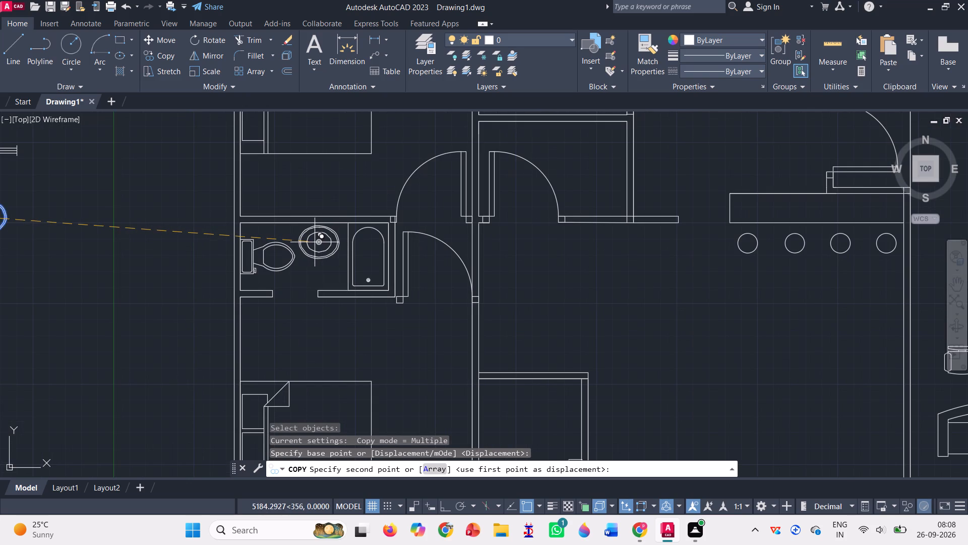
click(315, 242)
Place a second copy of the oval washbasin in the upper-right corner of the lower bathroom, above its toilet, and finish copying.
scroll(153, 196, down, 3)
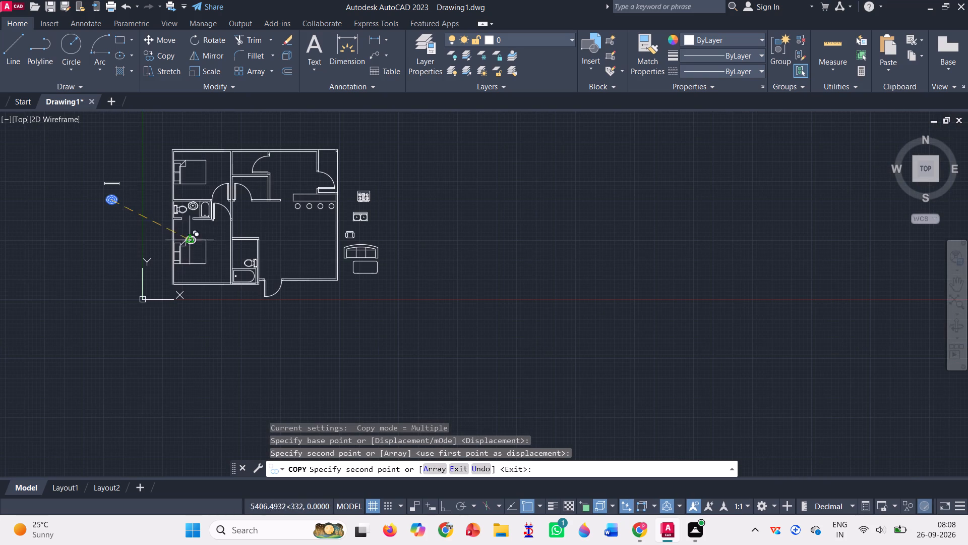
scroll(244, 245, up, 6)
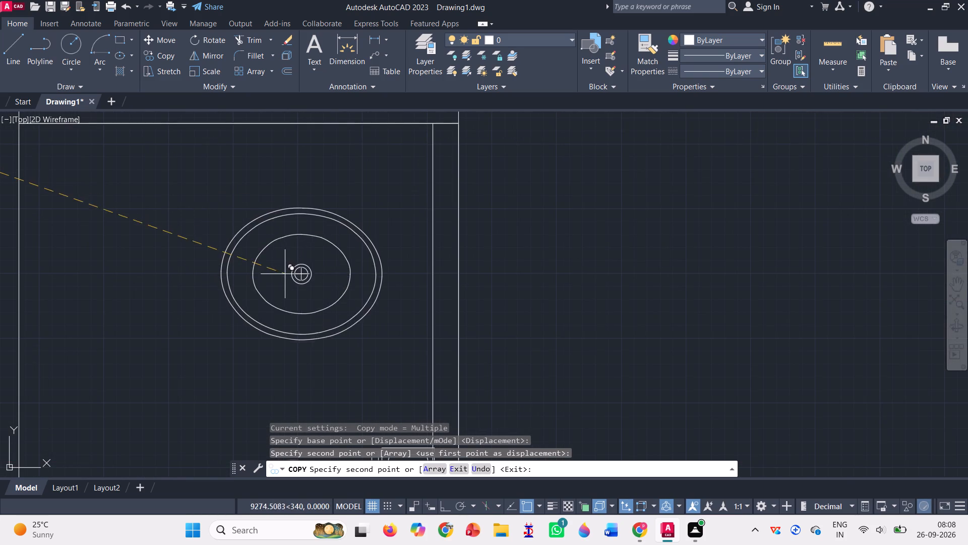
scroll(285, 274, down, 2)
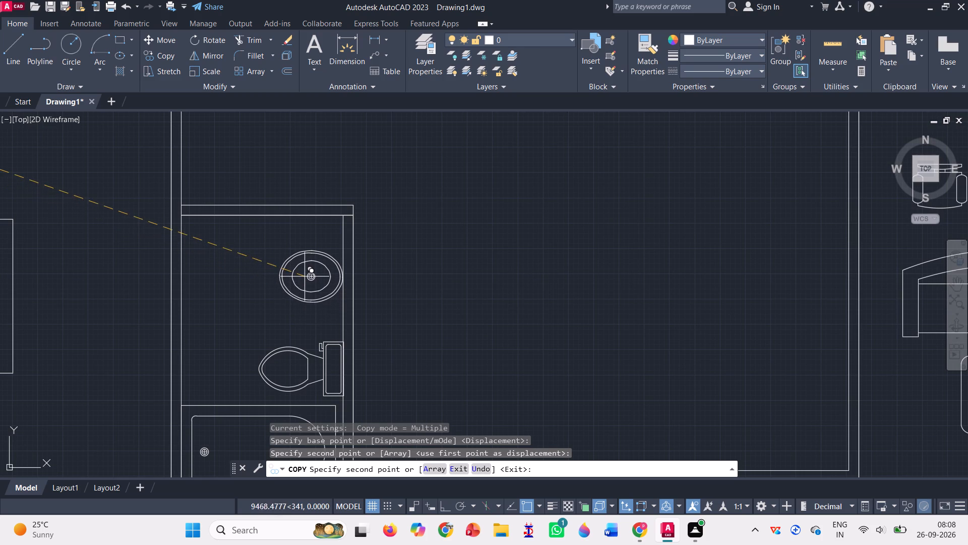
click(305, 253)
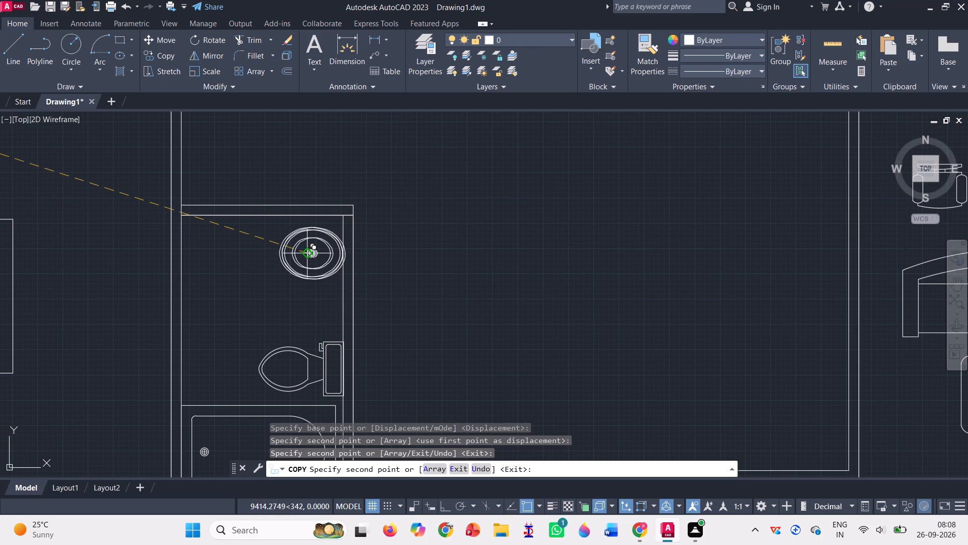
key(Return)
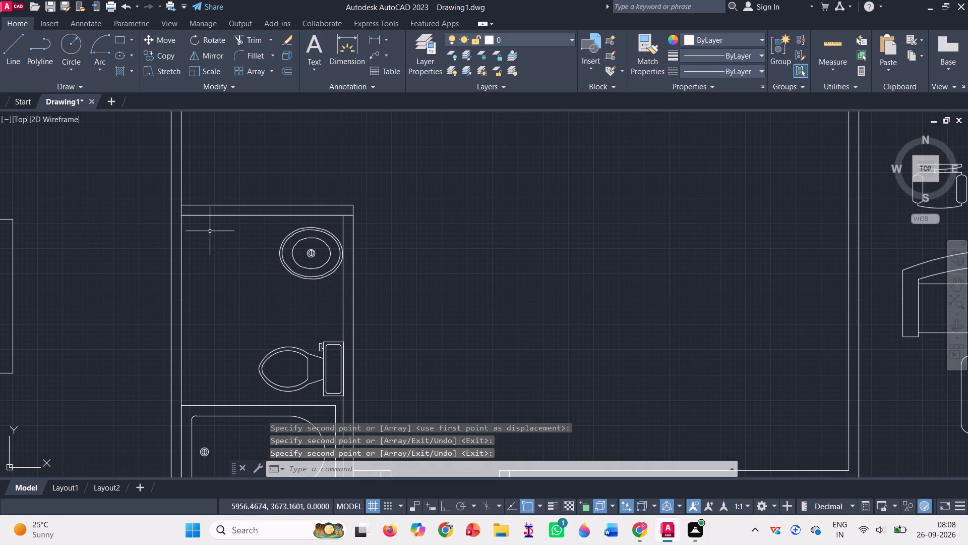
scroll(222, 237, down, 3)
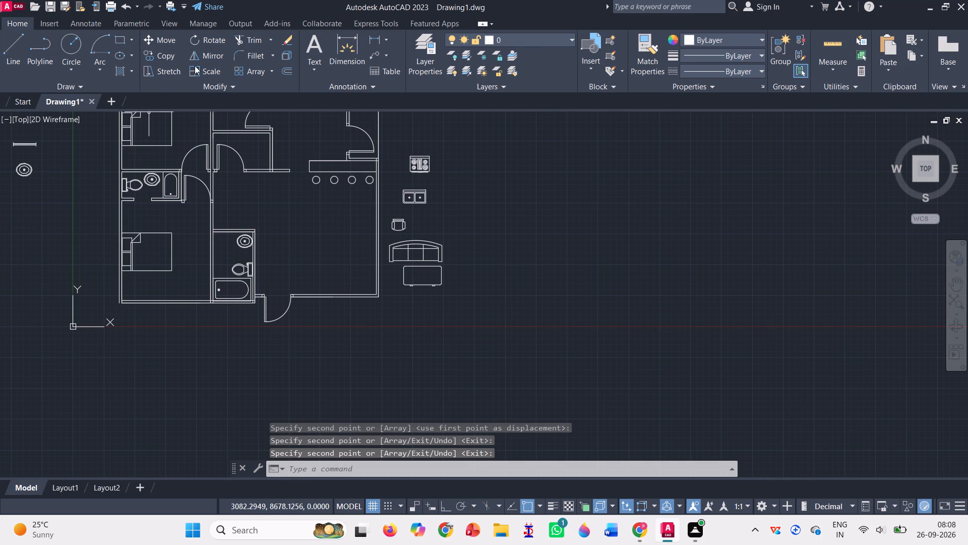
Scale down the oval washbasin in the bathroom between the bedrooms by roughly a third, based on its upper-left edge.
click(201, 65)
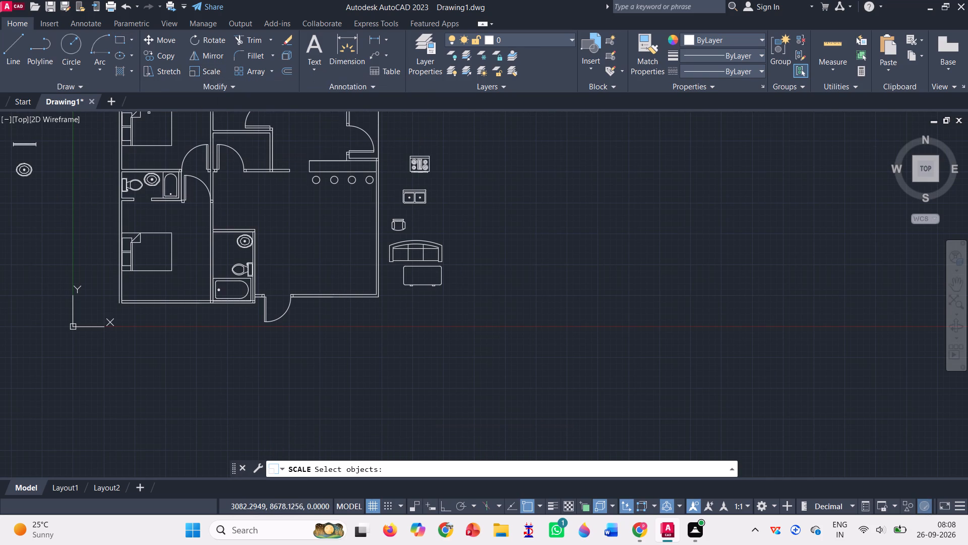
triple_click(155, 185)
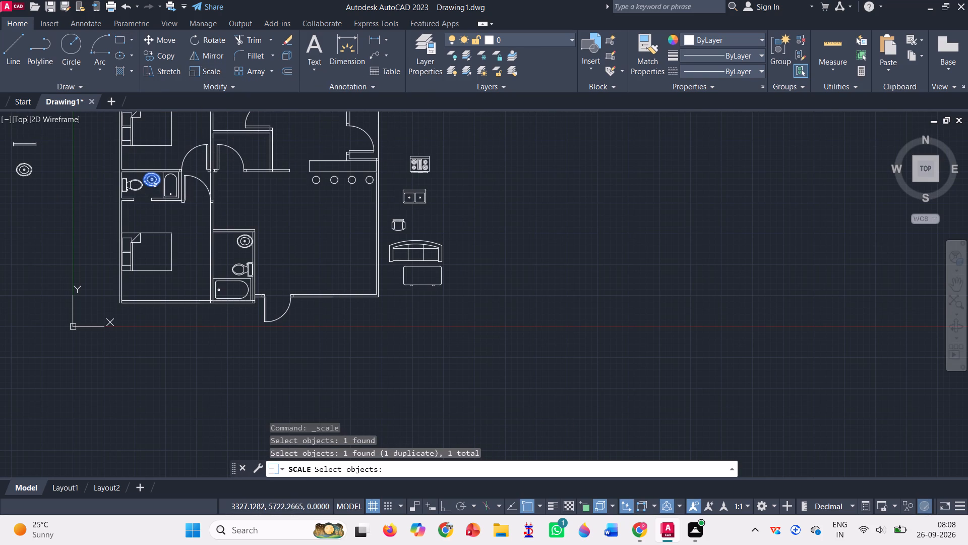
key(Return)
scroll(144, 181, up, 4)
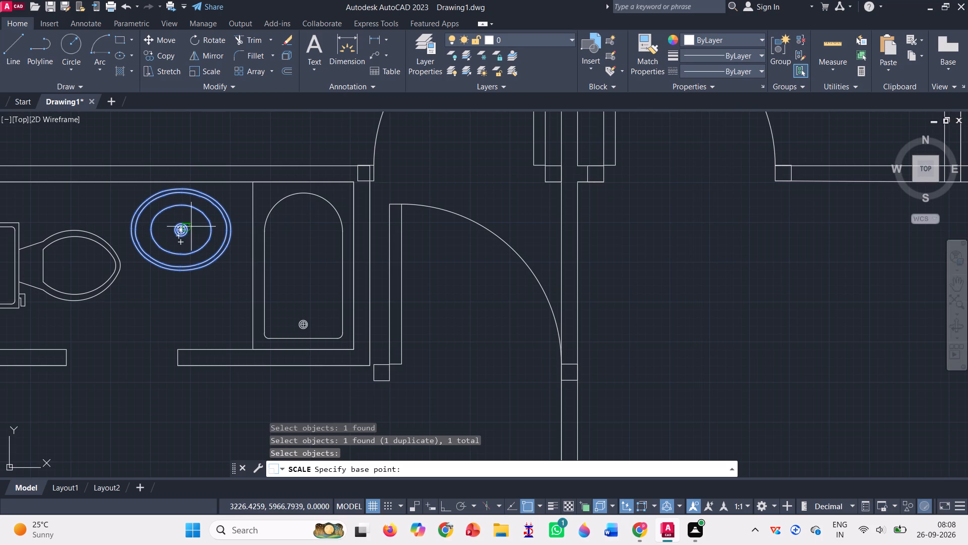
double_click(161, 189)
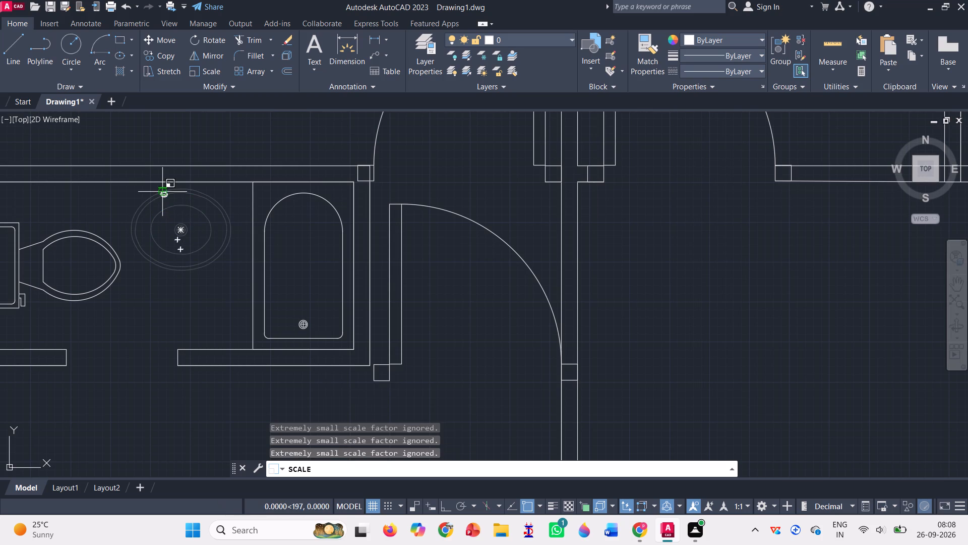
click(194, 210)
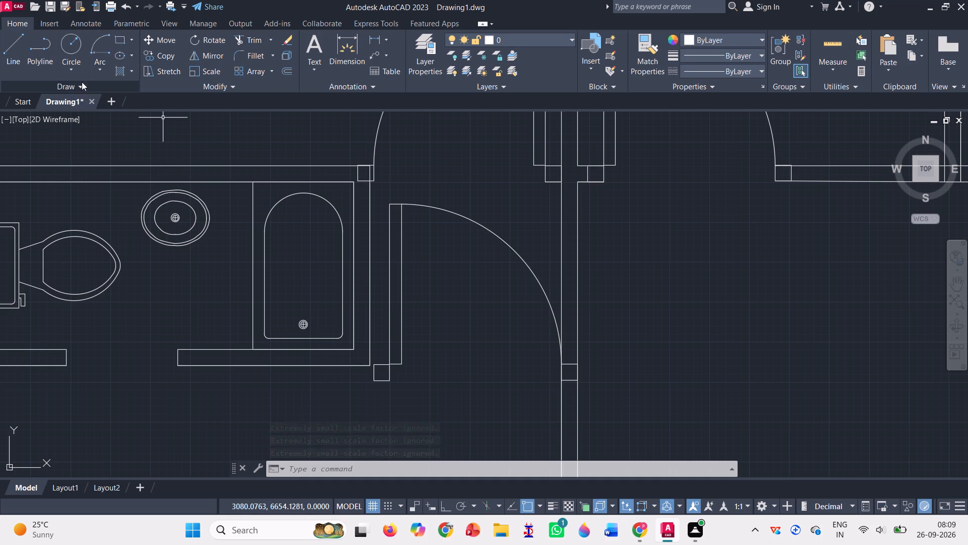
Erase the original oval washbasin left of the floor plan.
scroll(214, 185, down, 4)
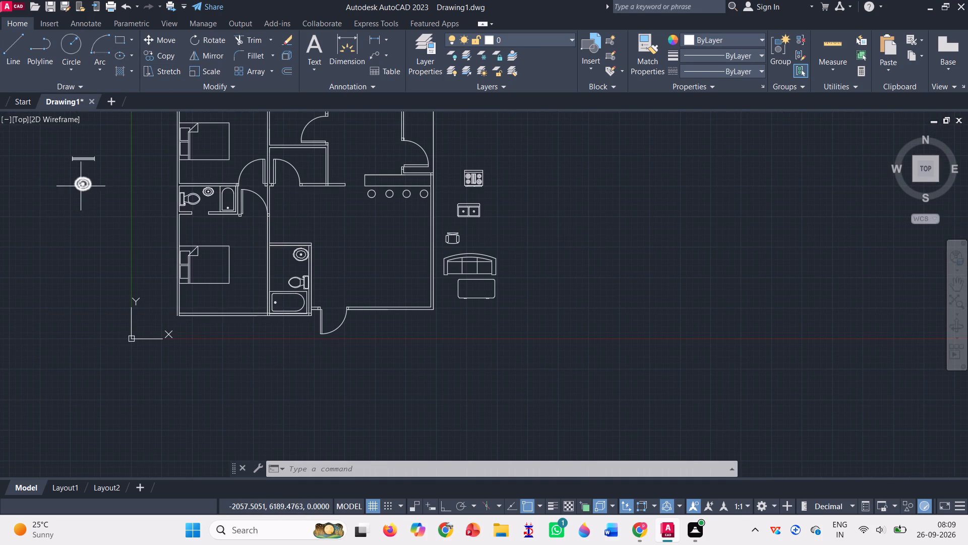
click(81, 185)
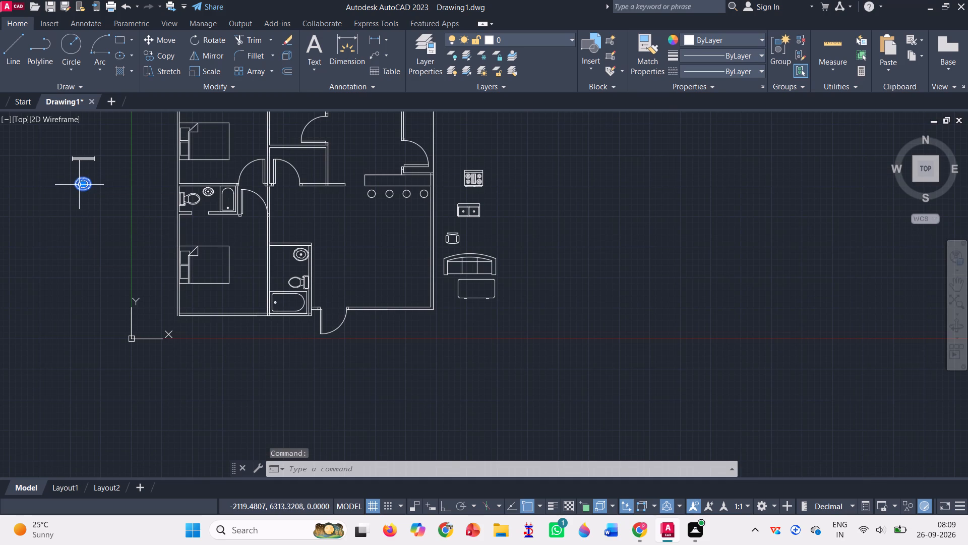
key(Delete)
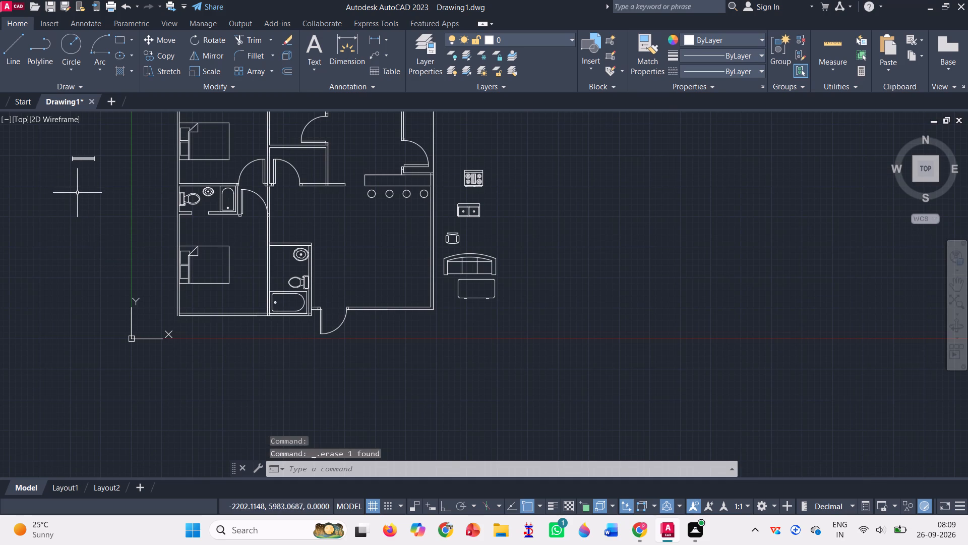
Move the stove by the midpoint of its back edge onto the inner face of the kitchen's top wall, right of the door.
scroll(506, 346, down, 1)
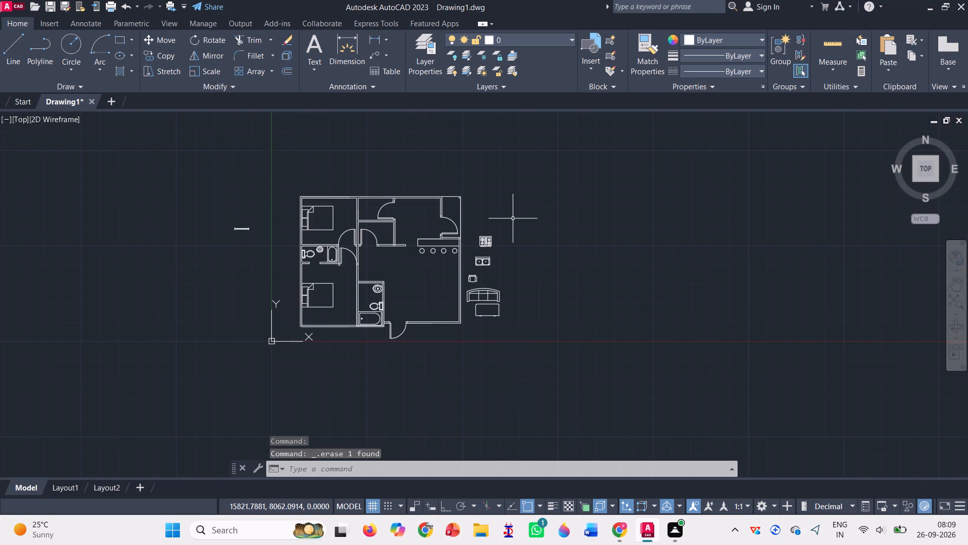
scroll(511, 220, up, 1)
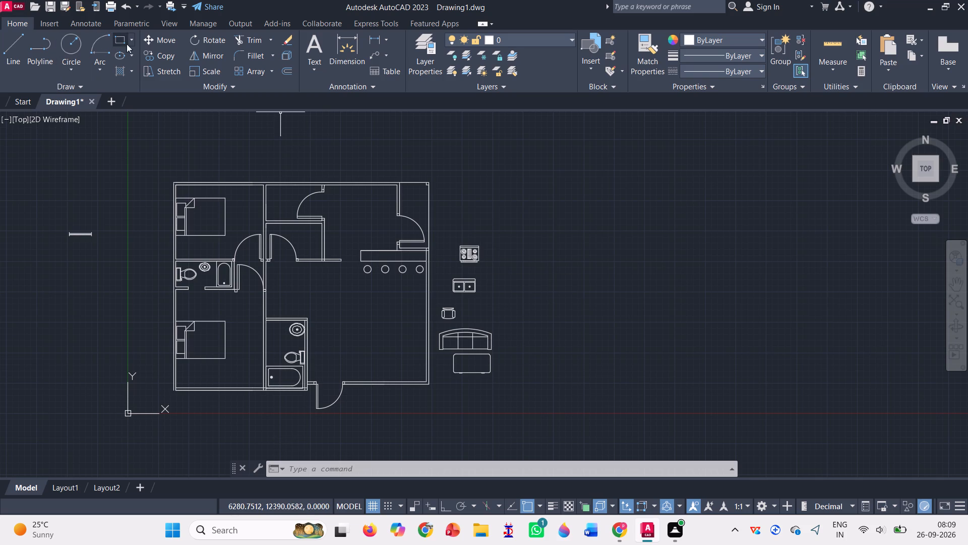
click(152, 36)
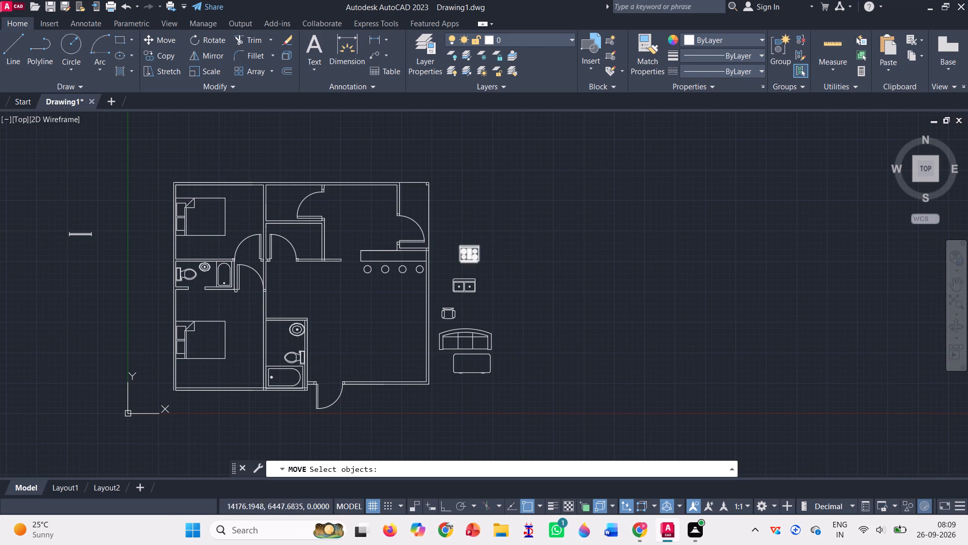
click(471, 251)
key(Return)
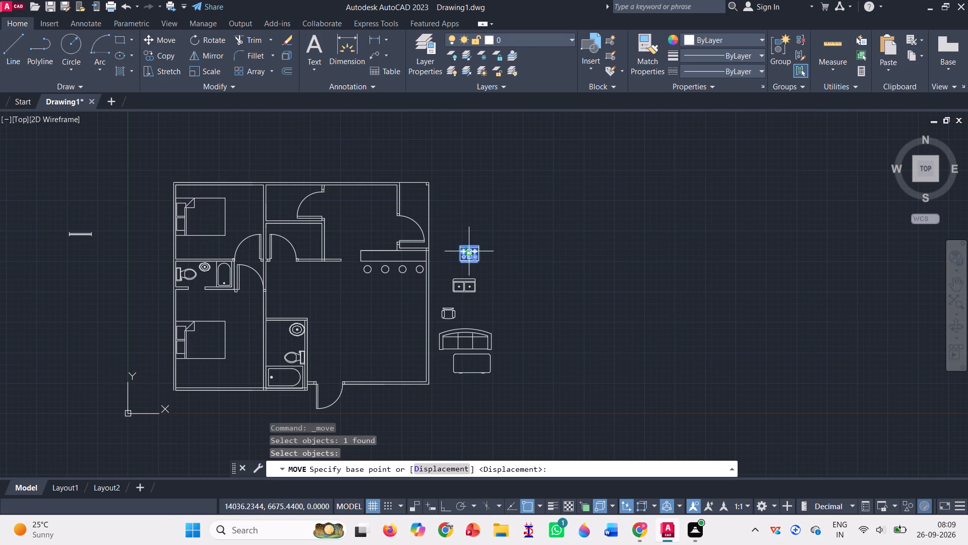
scroll(455, 245, up, 4)
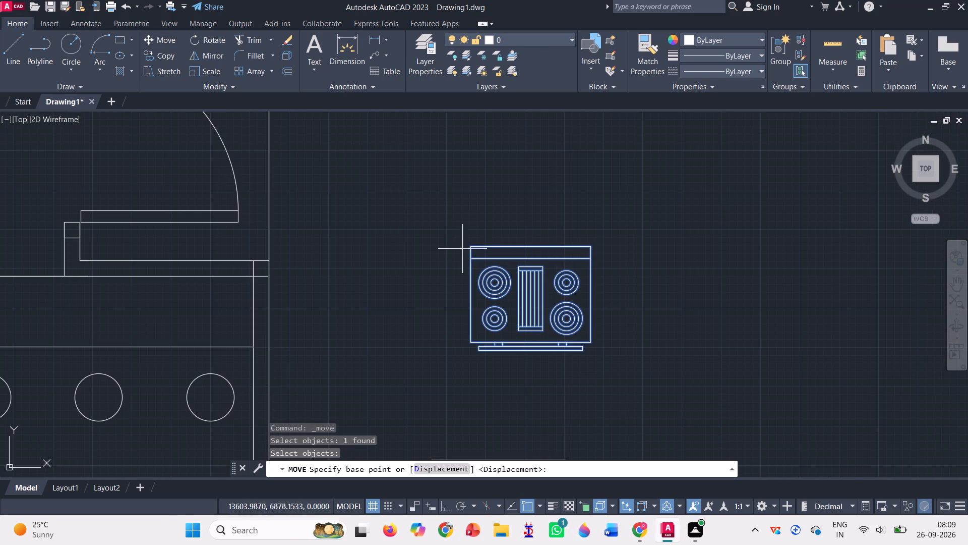
click(530, 245)
scroll(536, 240, down, 2)
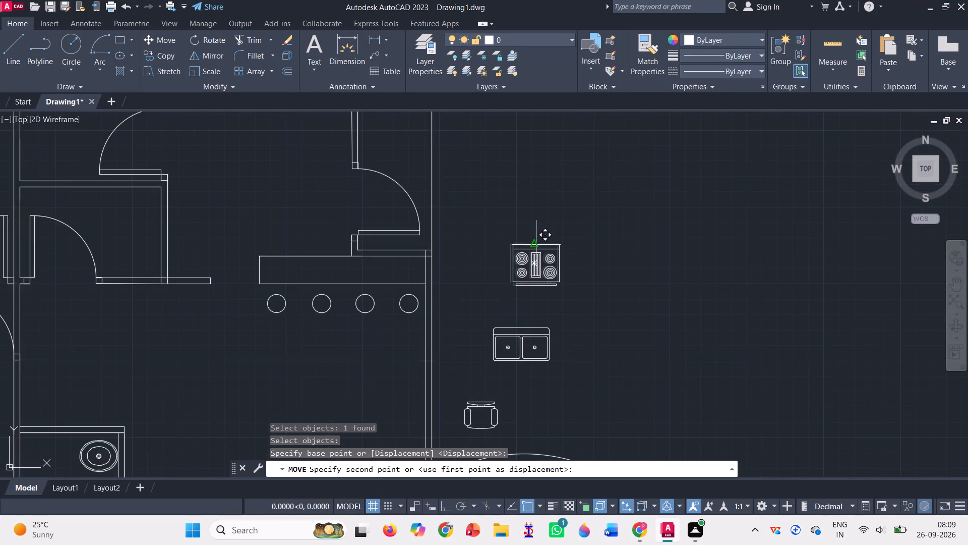
scroll(536, 245, down, 1)
scroll(334, 150, up, 1)
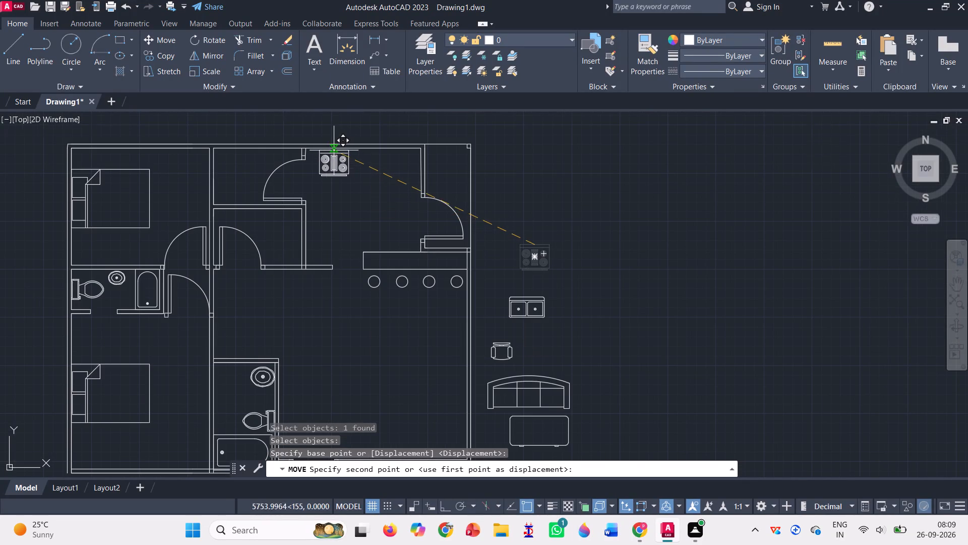
scroll(334, 150, up, 3)
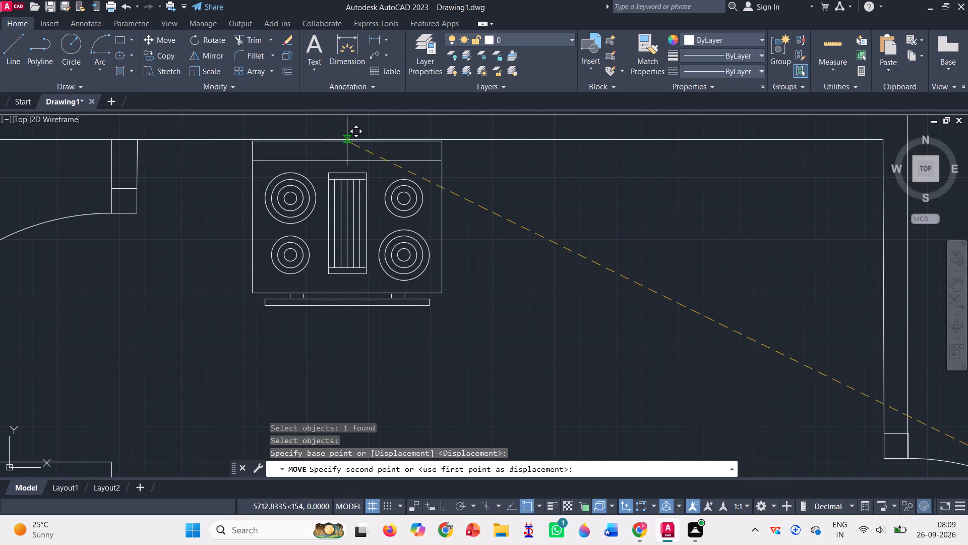
click(349, 139)
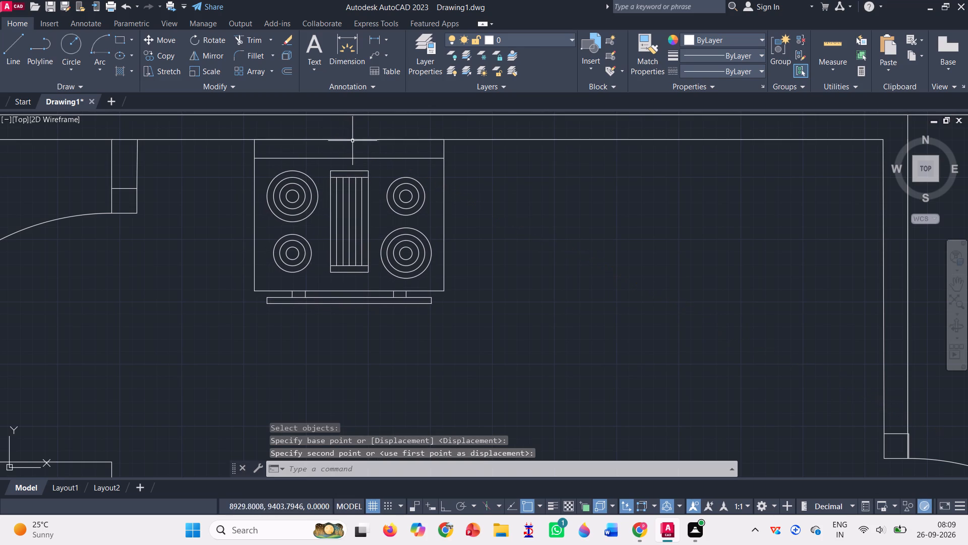
Move the double-bowl sink by the middle of its back edge onto the kitchen's top wall, right of the stove.
scroll(352, 163, down, 5)
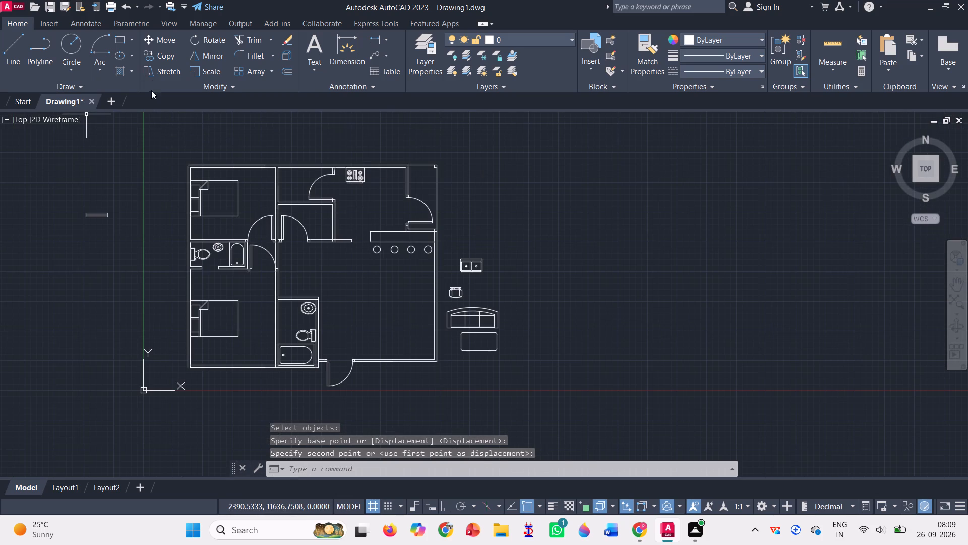
click(156, 41)
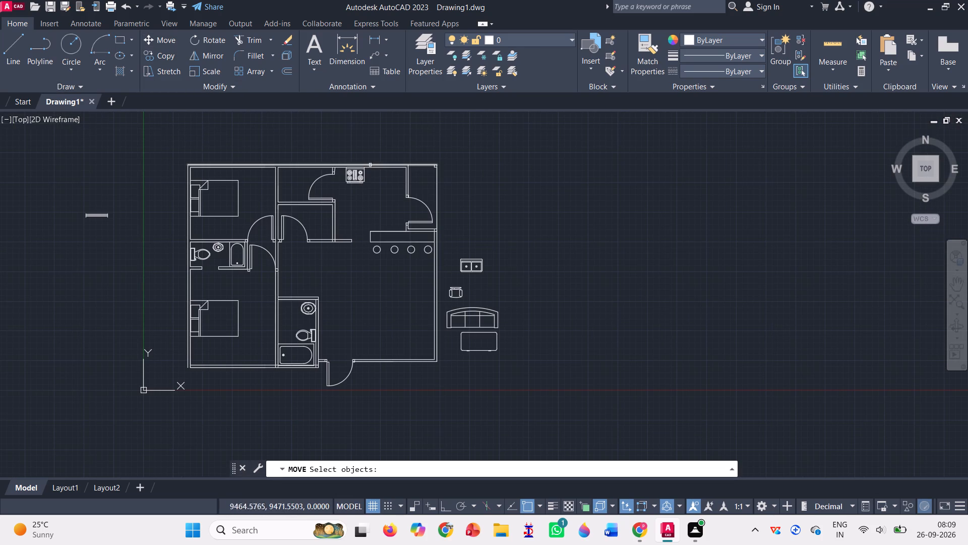
click(472, 258)
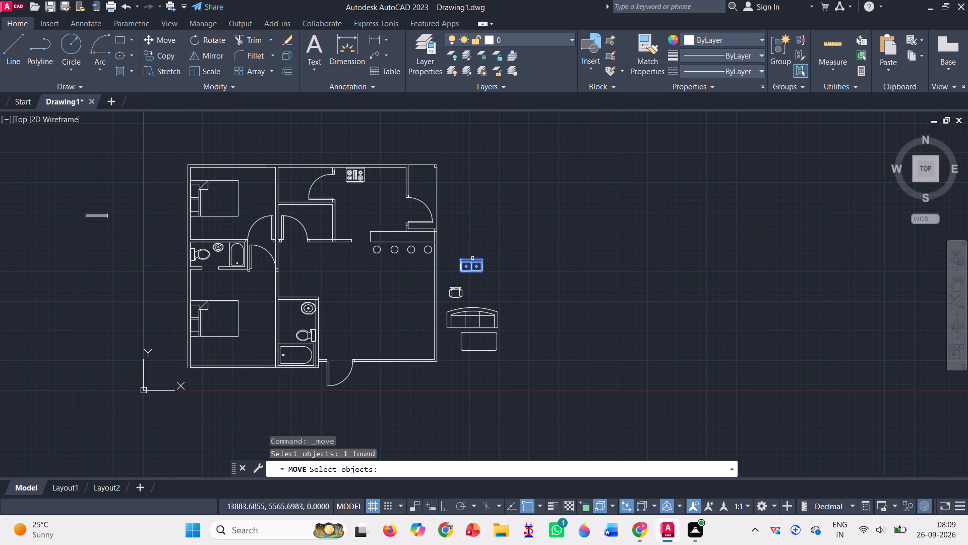
key(Return)
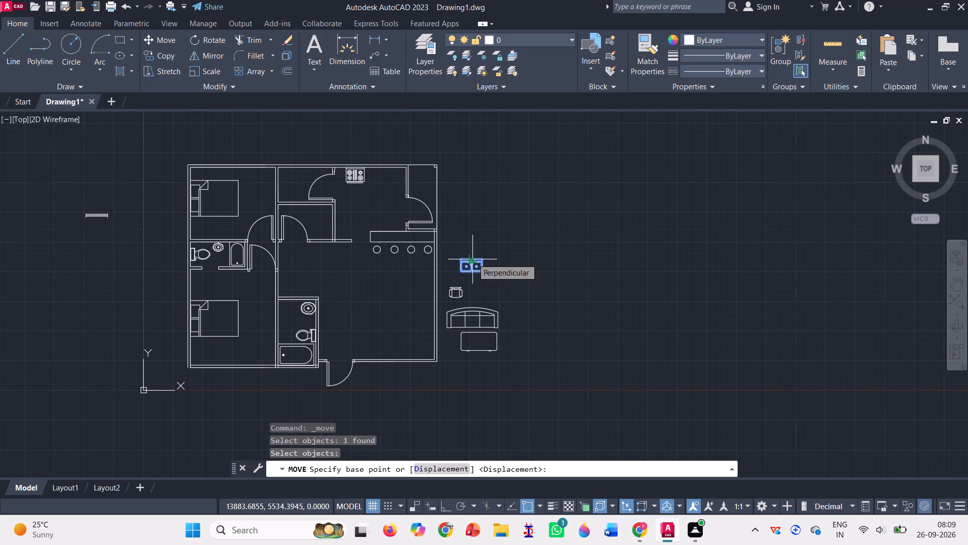
scroll(472, 258, up, 5)
click(445, 254)
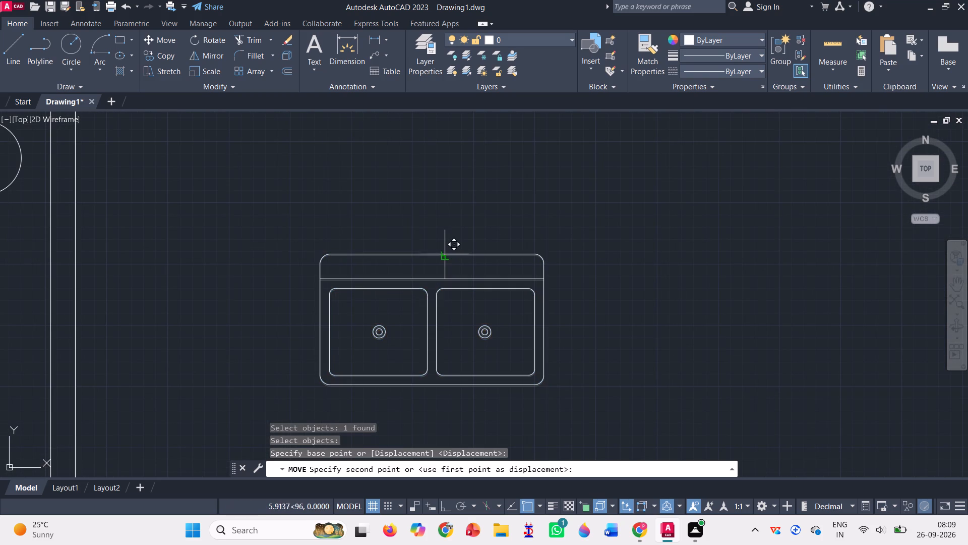
scroll(445, 254, down, 4)
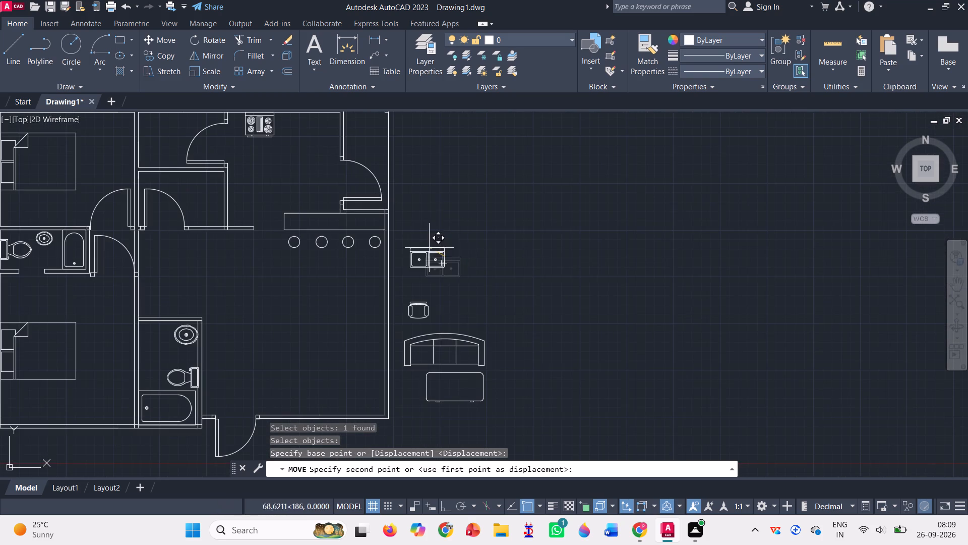
scroll(533, 210, down, 1)
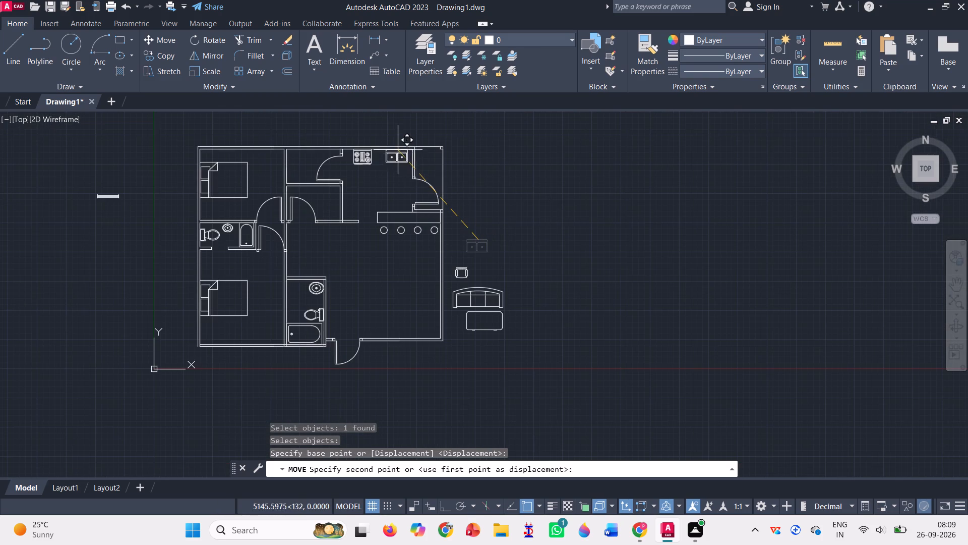
scroll(395, 146, up, 4)
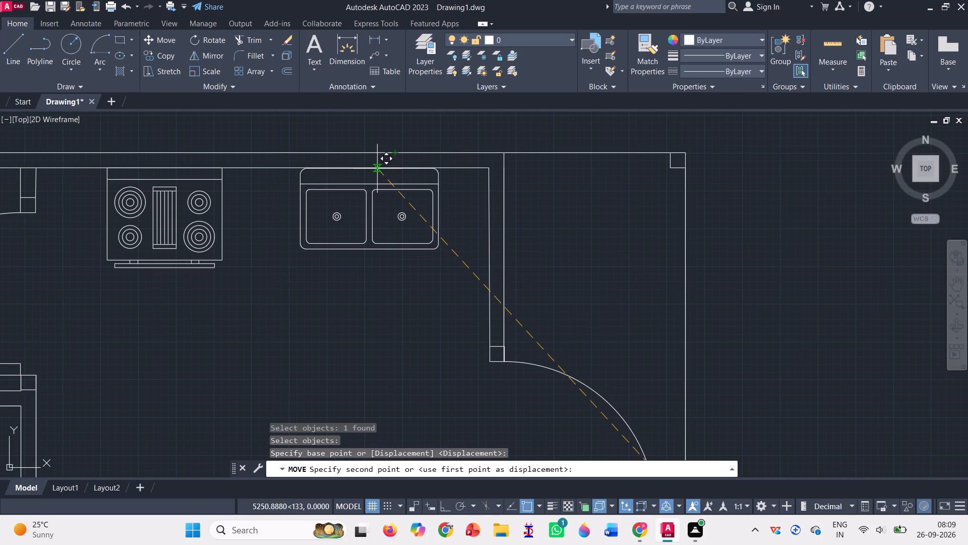
click(377, 169)
Rotate the sofa 90° clockwise about its upper-right end with Ortho on, so its curved back faces right.
scroll(377, 169, down, 4)
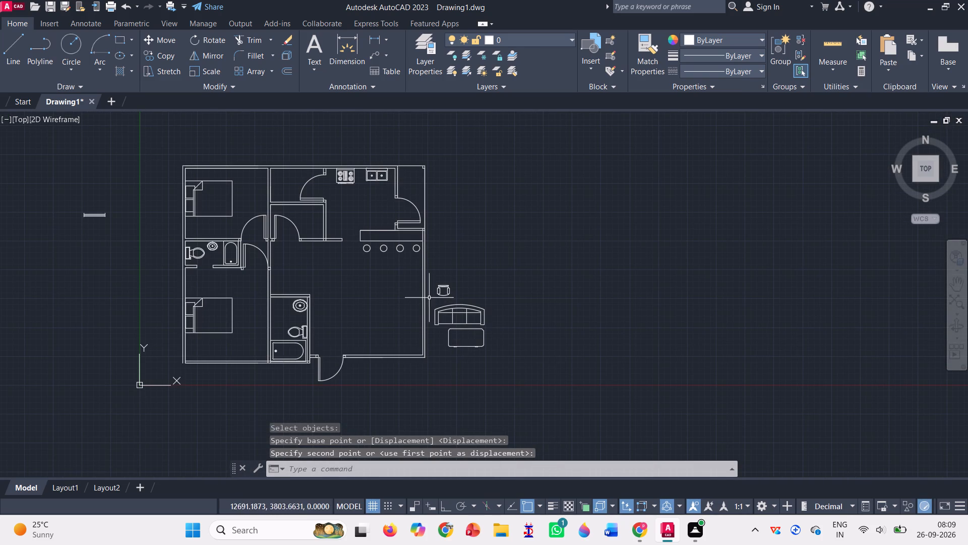
double_click(201, 36)
double_click(468, 309)
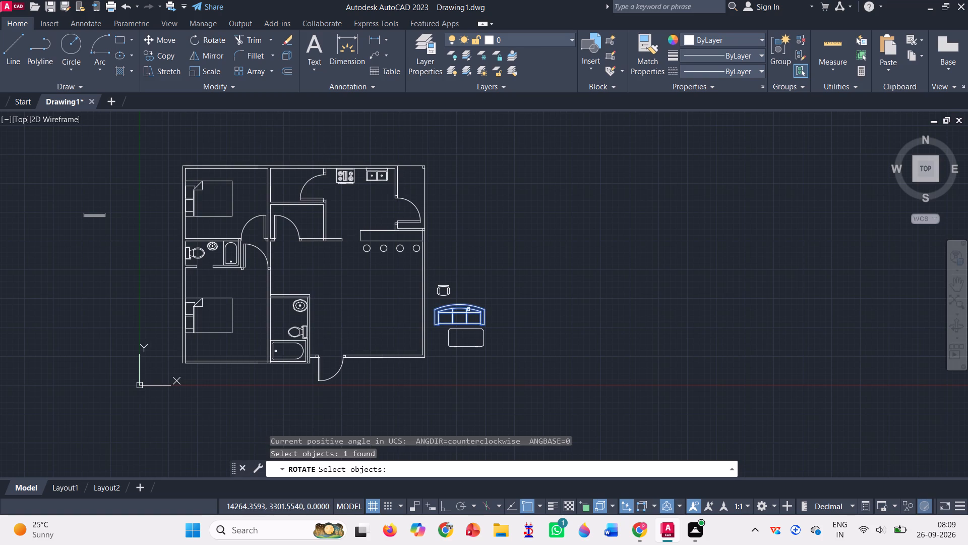
key(Return)
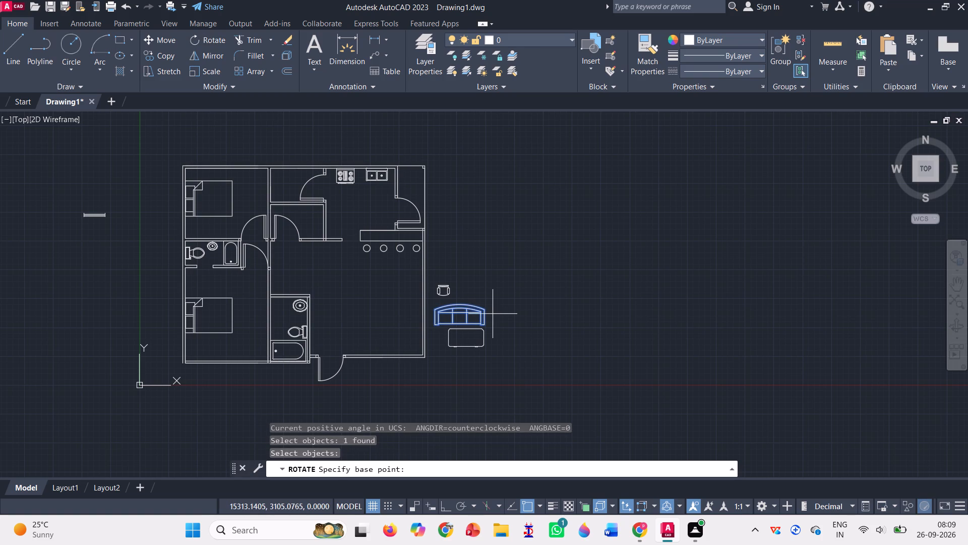
double_click(487, 308)
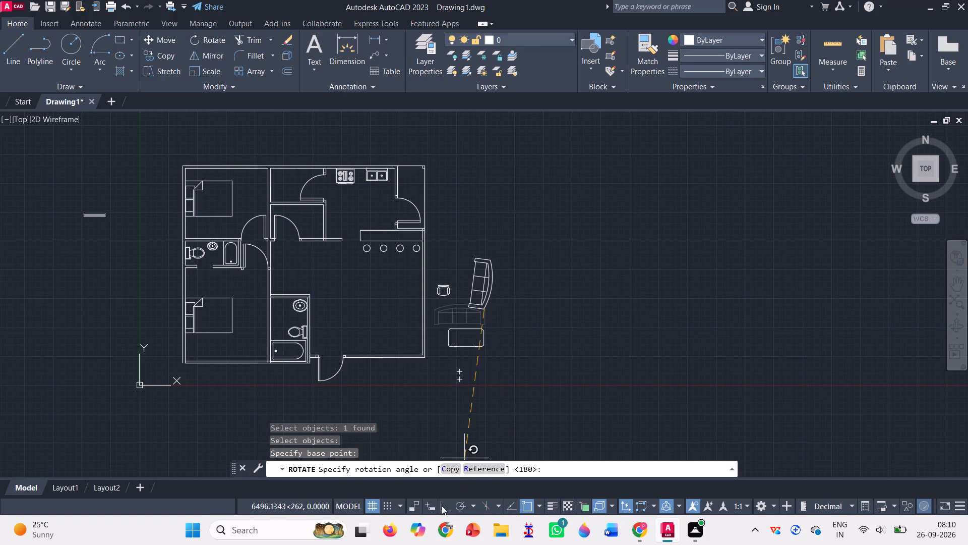
click(441, 508)
click(492, 394)
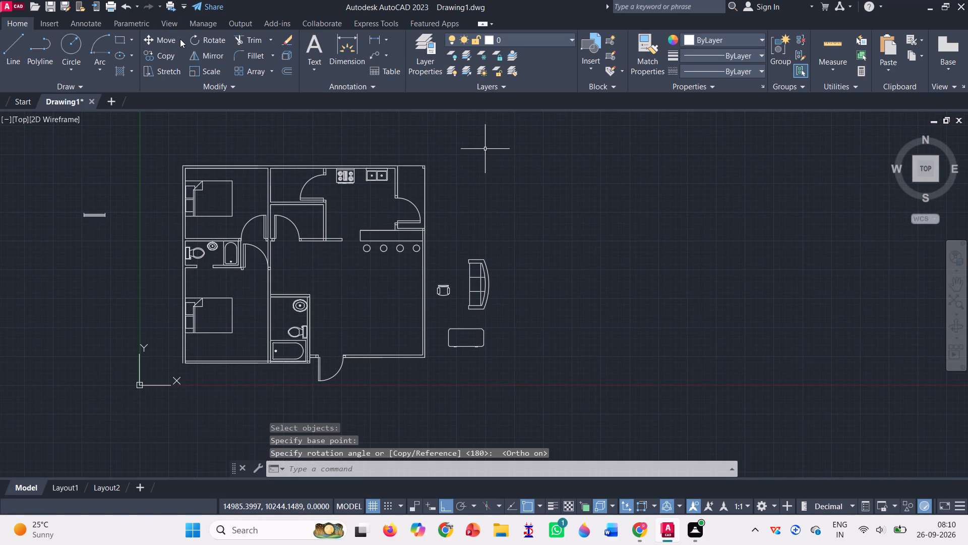
Move the sofa by its curved back, with Ortho off, to the inner side of the living area's right wall.
click(163, 37)
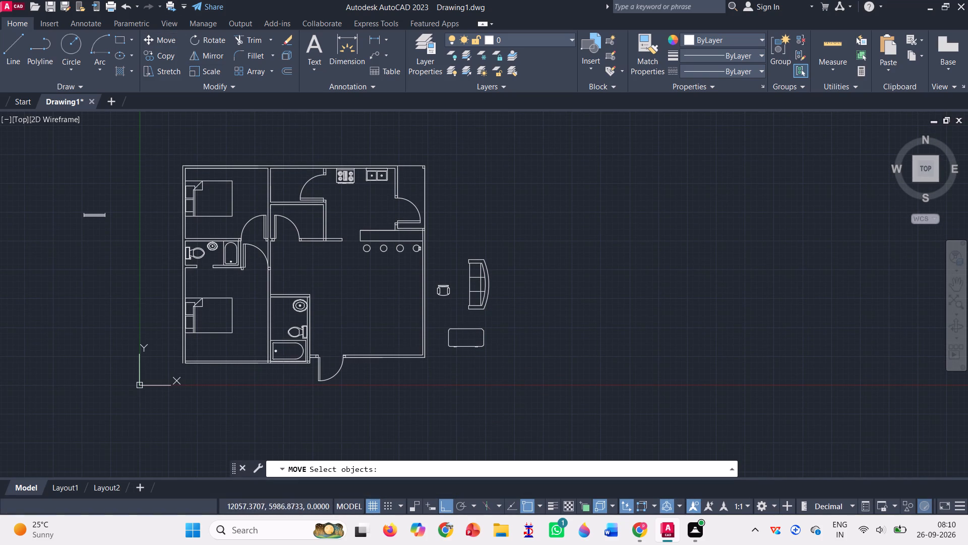
click(473, 286)
click(488, 286)
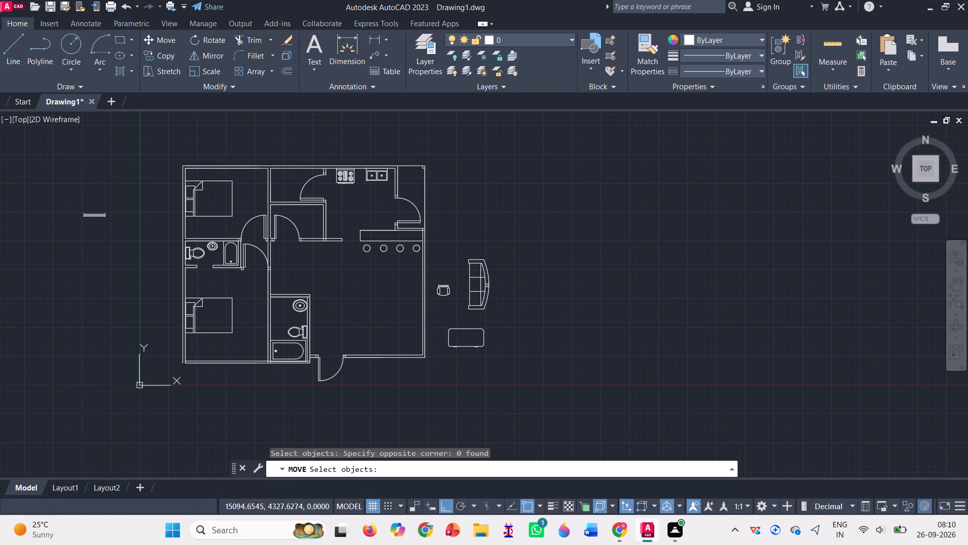
double_click(481, 283)
key(Return)
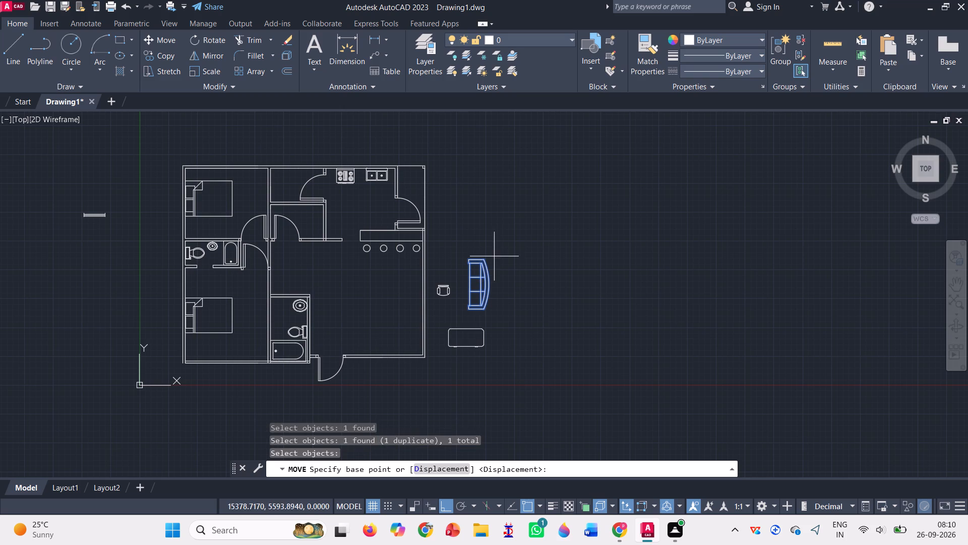
double_click(491, 281)
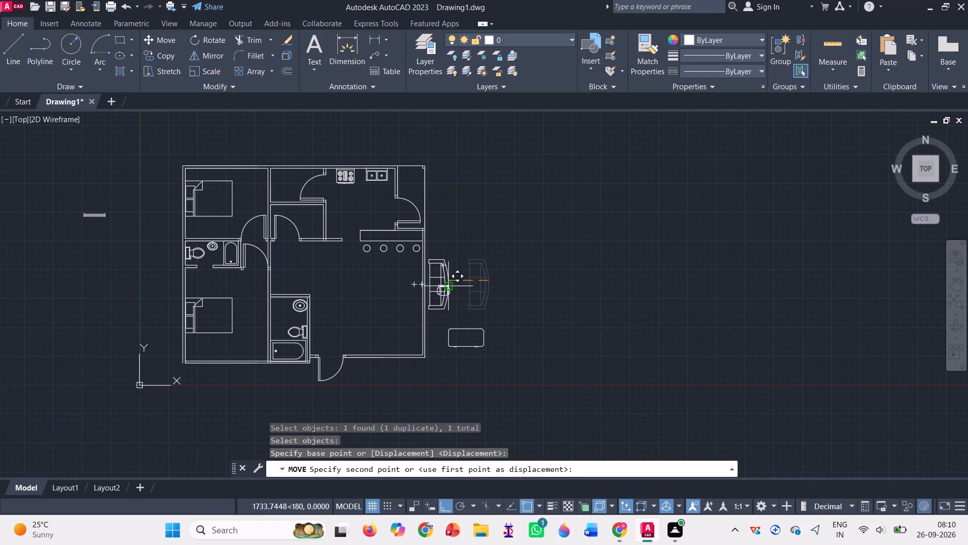
click(447, 509)
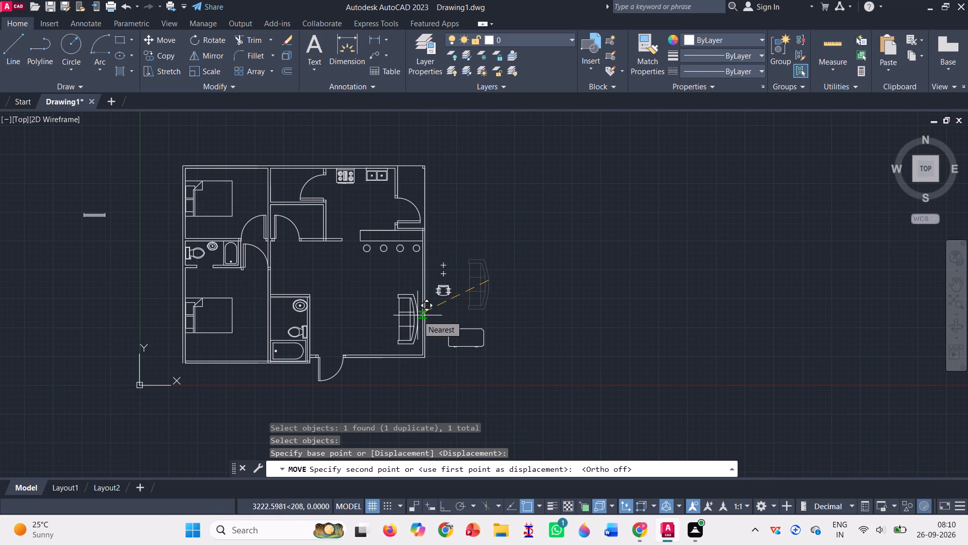
click(419, 312)
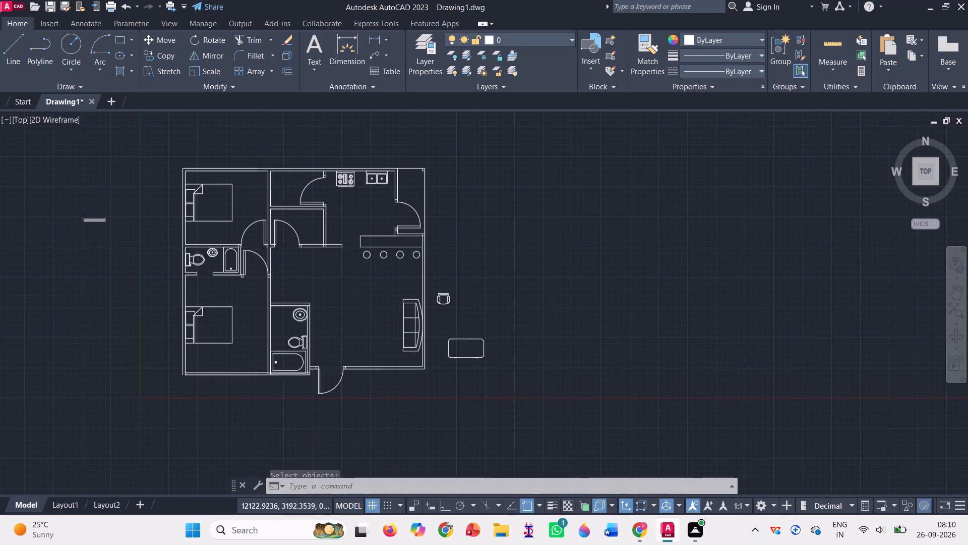
scroll(419, 308, up, 4)
scroll(340, 165, down, 3)
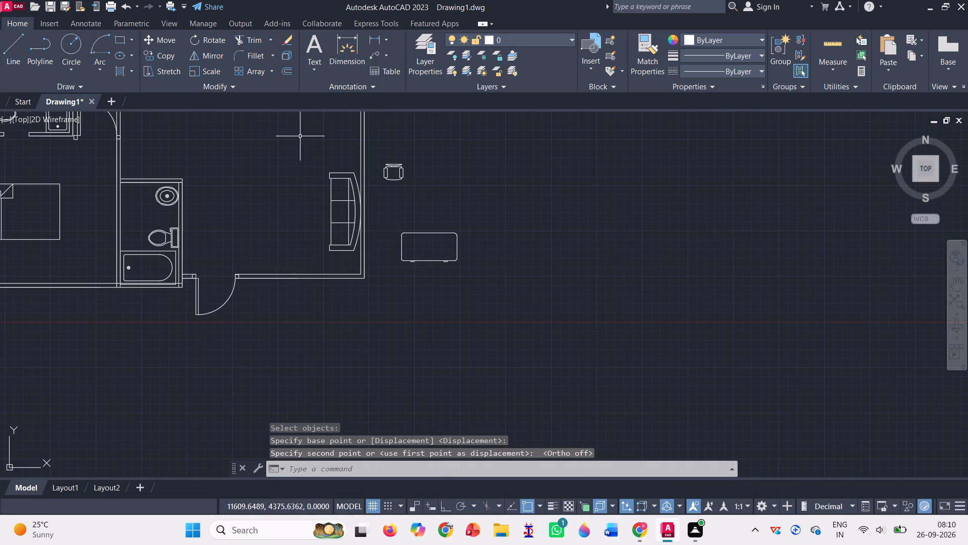
Move the sofa a short distance horizontally left, leaving a gap between its curved back and the living area's right wall.
click(171, 42)
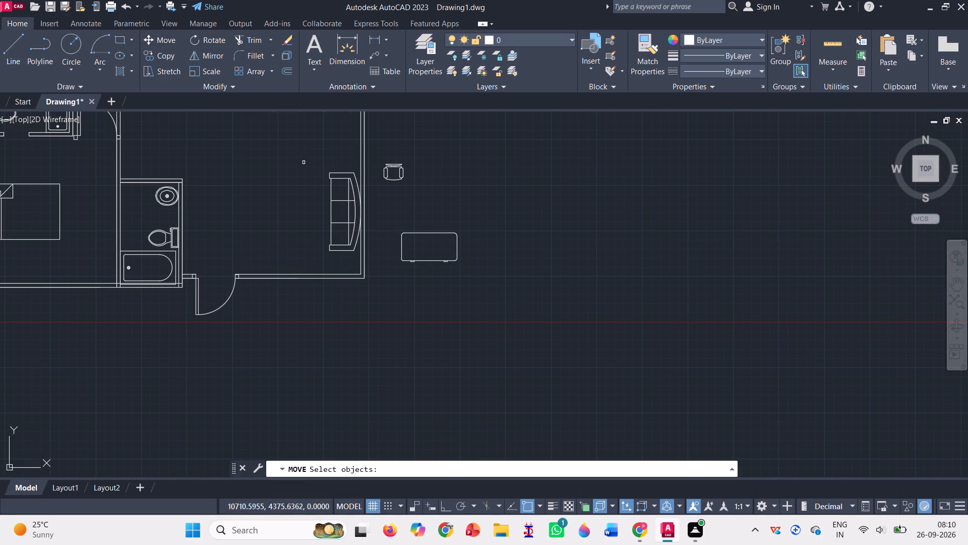
click(341, 206)
click(354, 195)
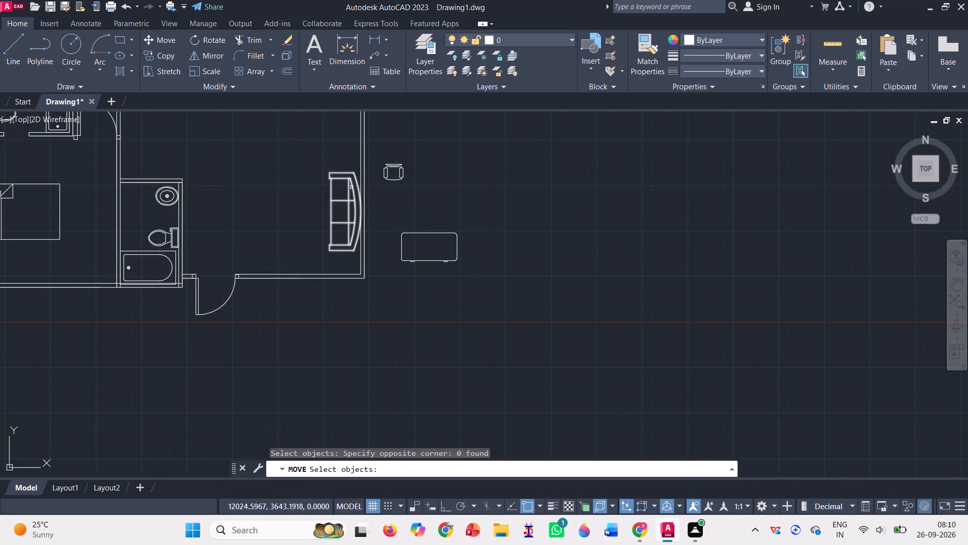
click(351, 187)
key(Return)
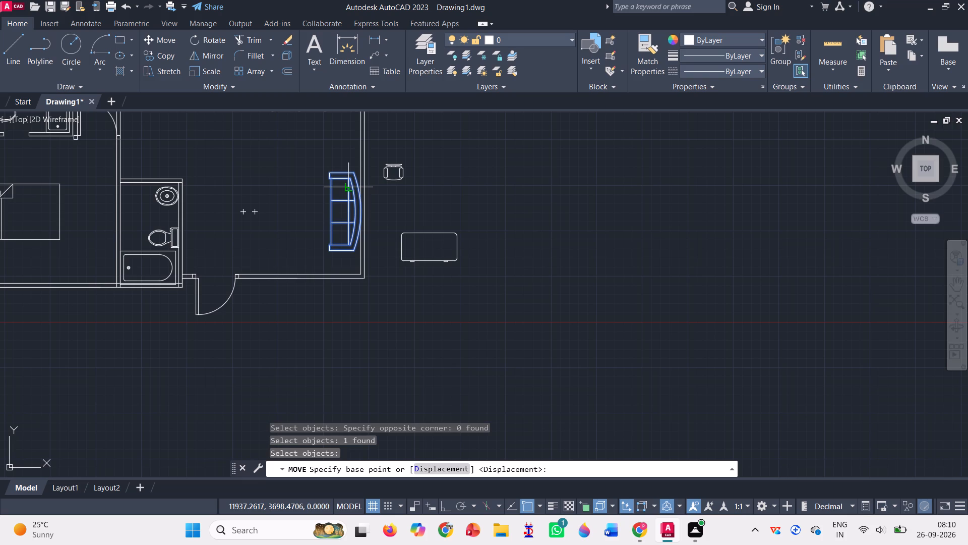
click(350, 187)
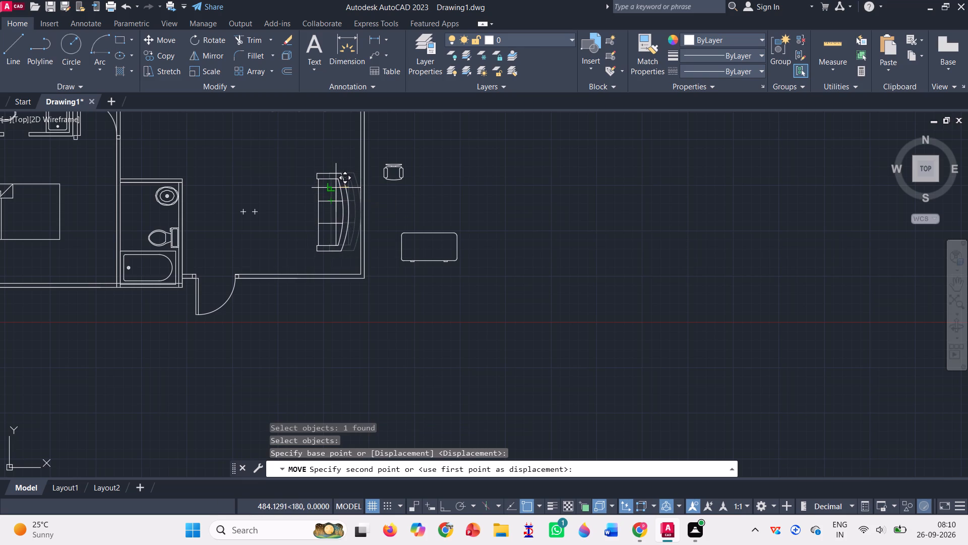
click(337, 188)
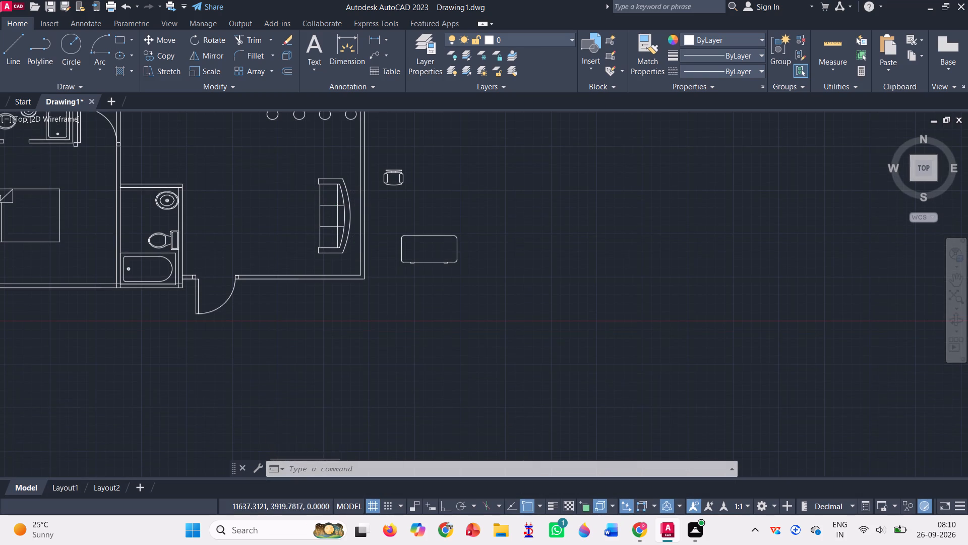
scroll(412, 211, down, 3)
scroll(438, 198, up, 3)
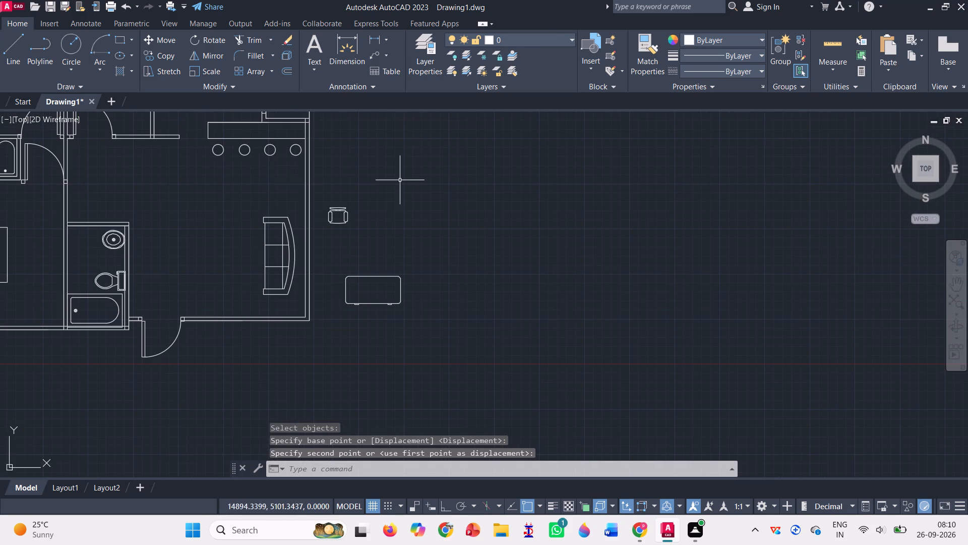
Rotate the rectangular table outside the plan 90° counterclockwise about a point near its upper-left corner, with Ortho on.
click(207, 38)
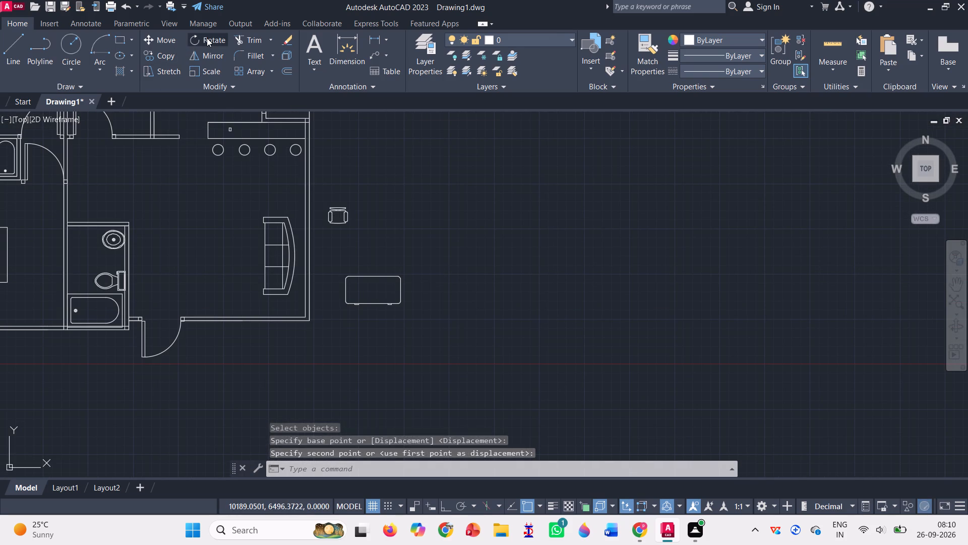
click(355, 277)
key(Return)
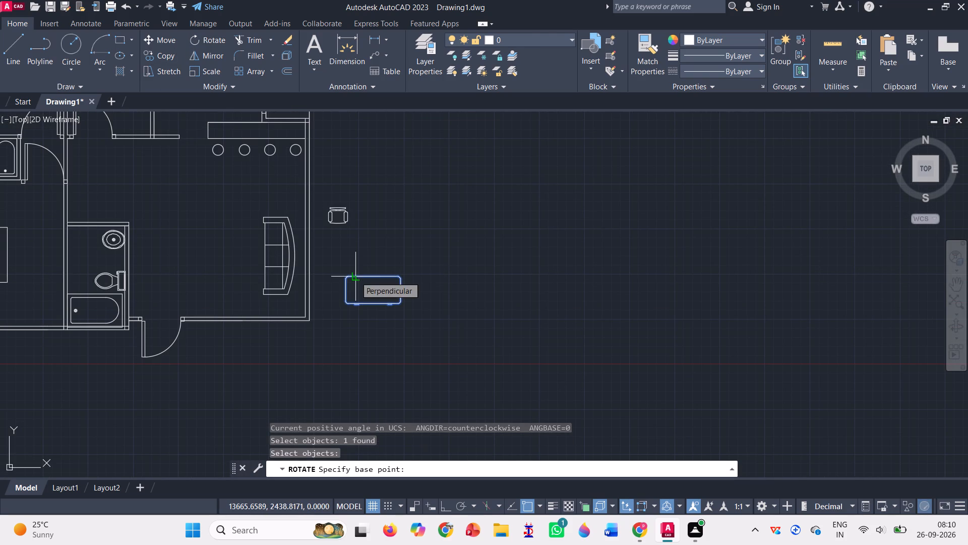
click(355, 277)
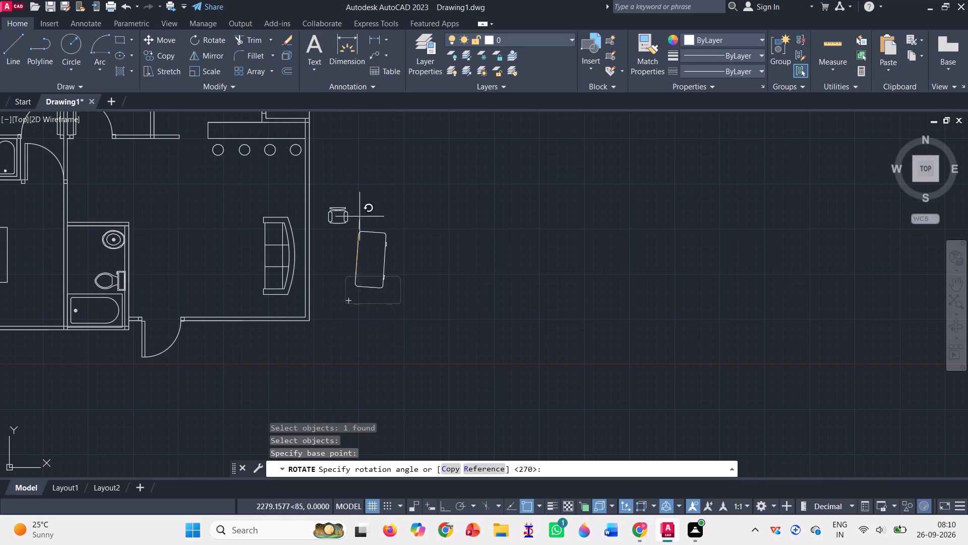
click(447, 509)
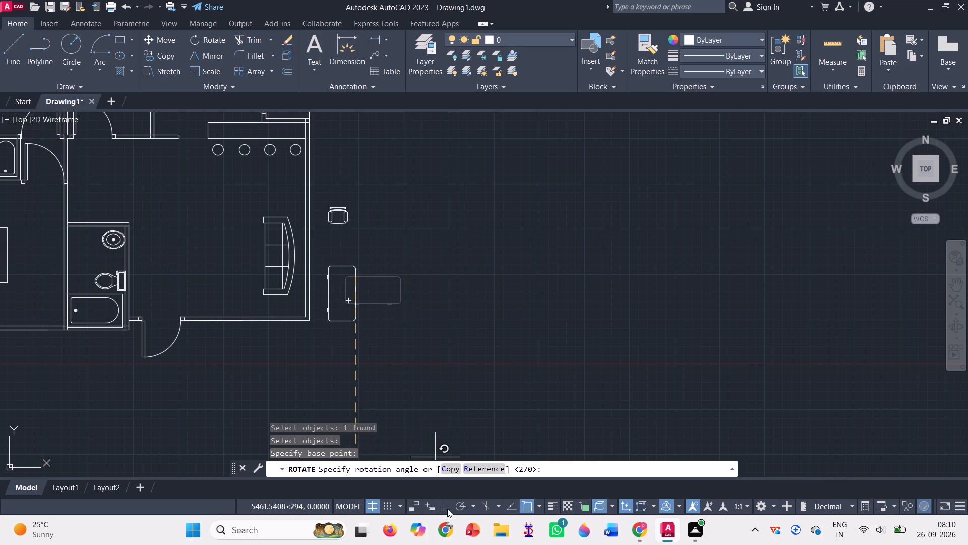
click(344, 190)
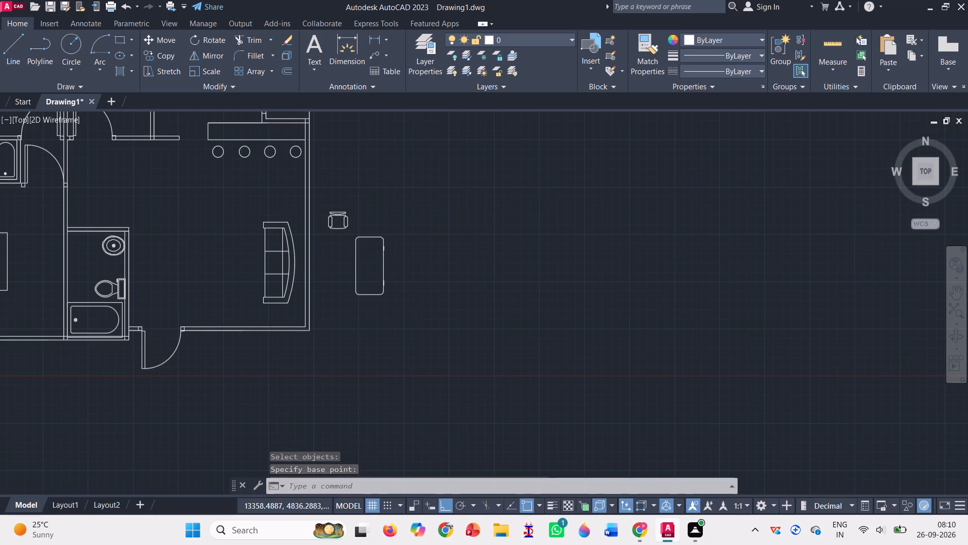
Move the upright table about 3,670 units horizontally left into the living area, in front of the sofa's seats.
click(159, 39)
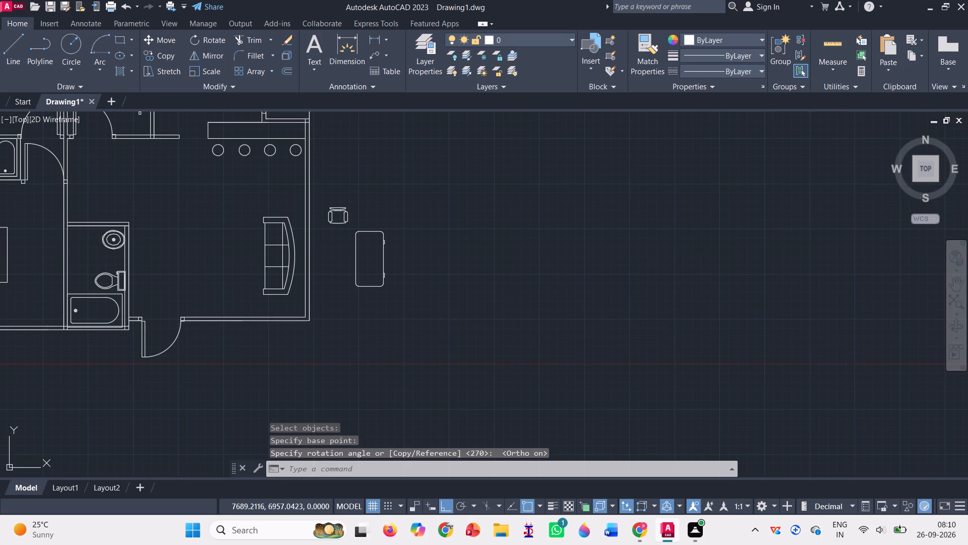
click(356, 276)
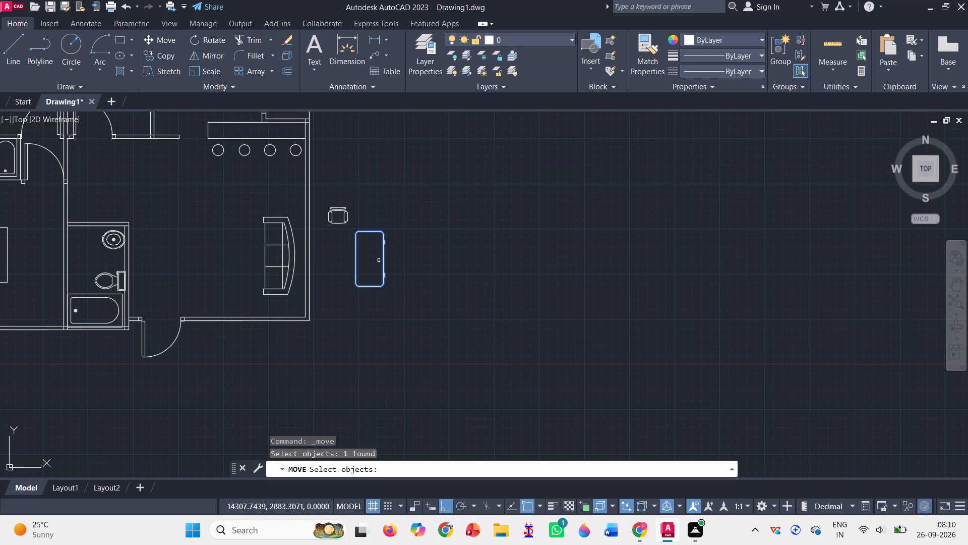
key(Return)
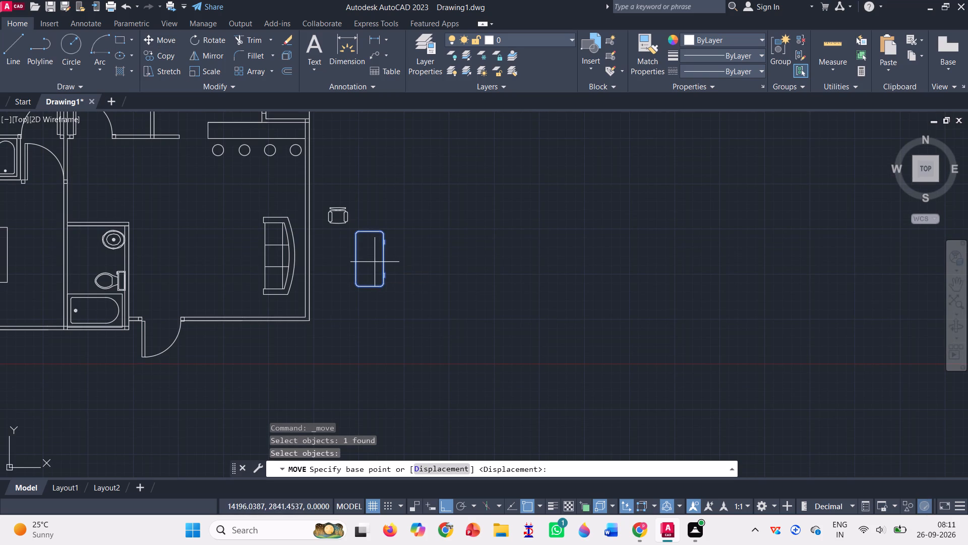
click(381, 258)
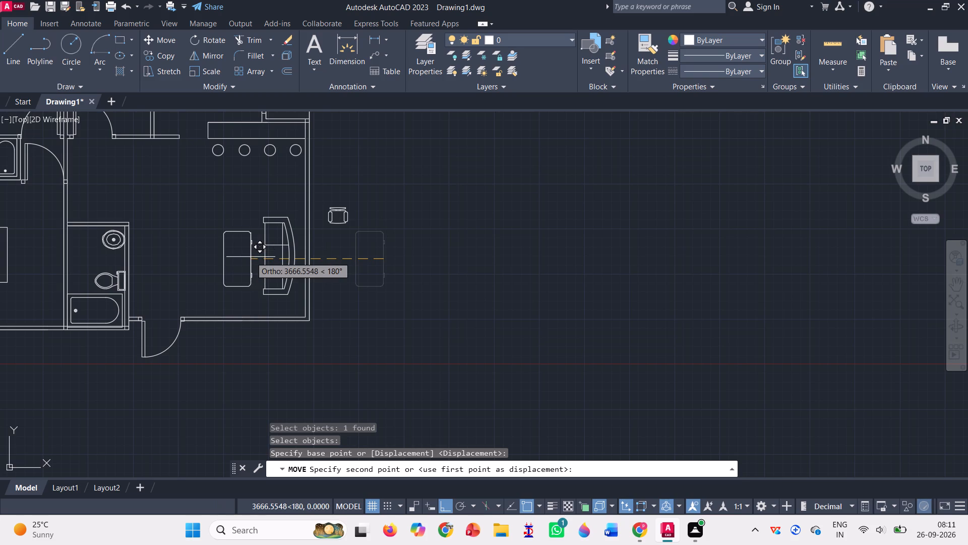
click(251, 257)
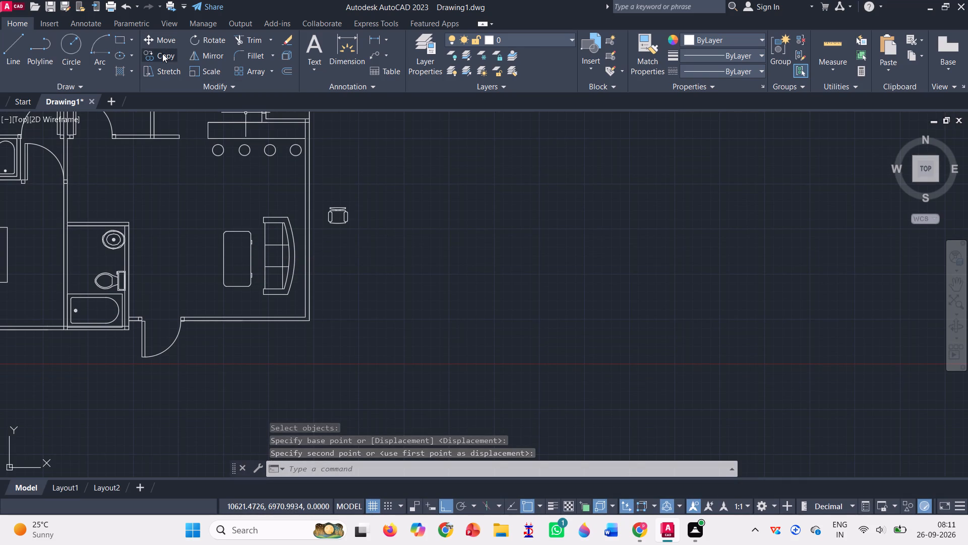
Copy the armchair outside the right wall about 870 units horizontally to its right.
click(162, 53)
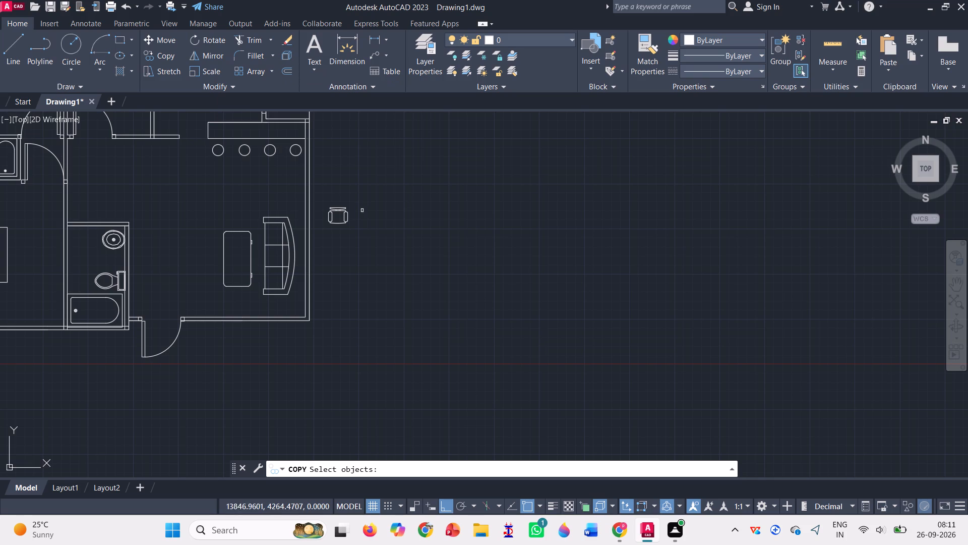
click(347, 217)
key(Return)
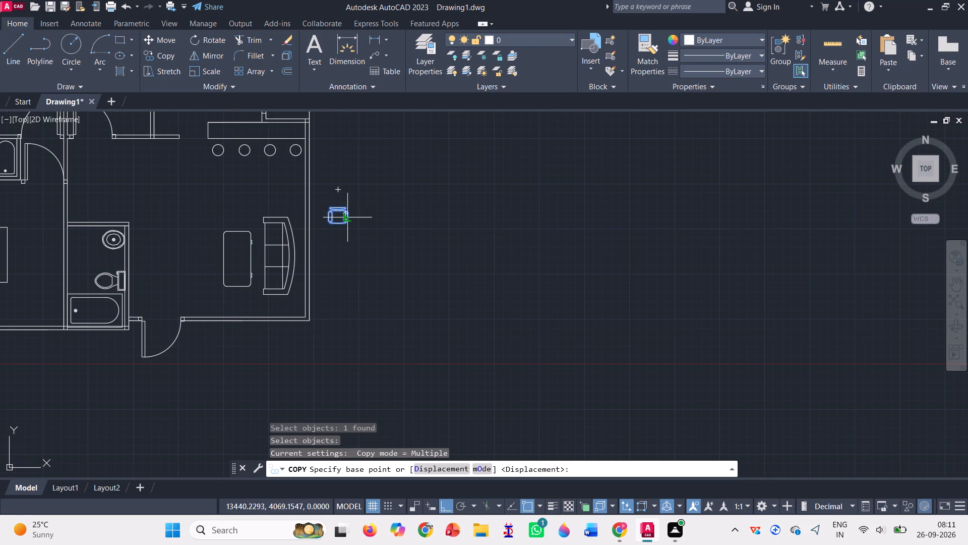
click(347, 217)
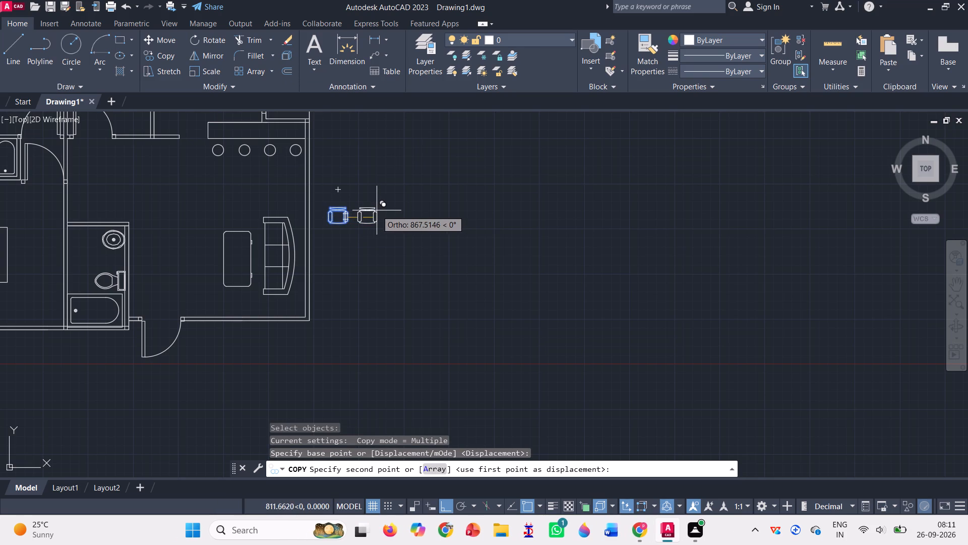
click(377, 210)
Rotate both armchairs together 90° counterclockwise about the left armchair's lower-left side, so they are stacked vertically with their backs facing left.
click(191, 41)
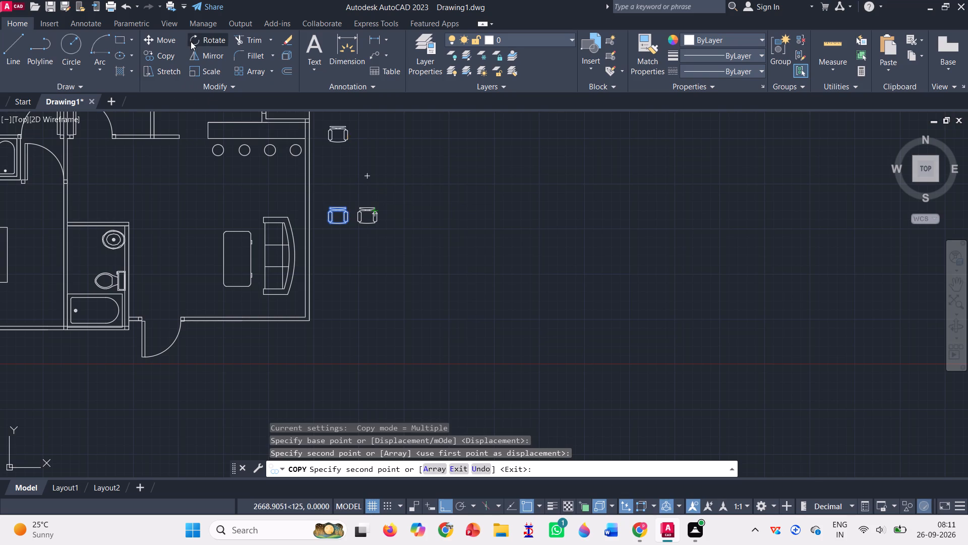
scroll(338, 215, up, 2)
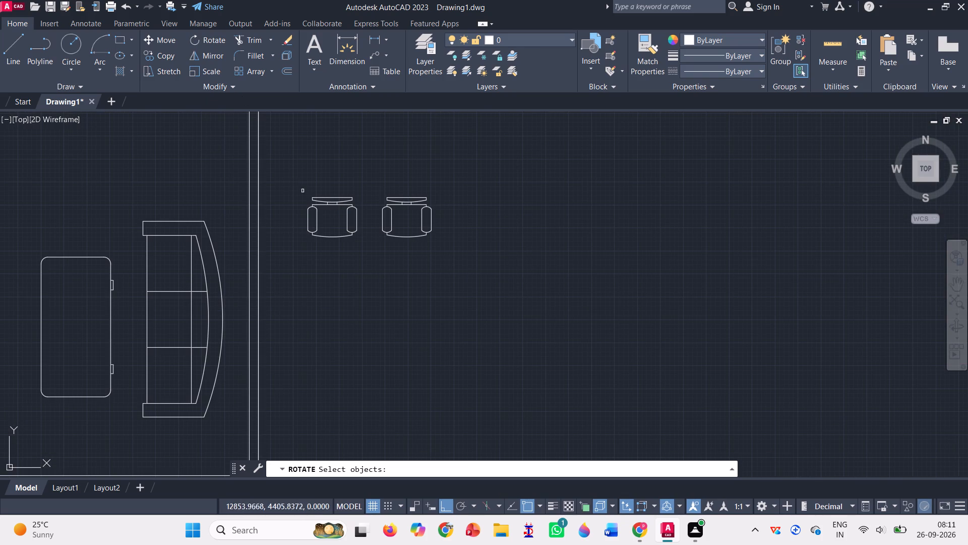
drag(290, 175, 356, 297)
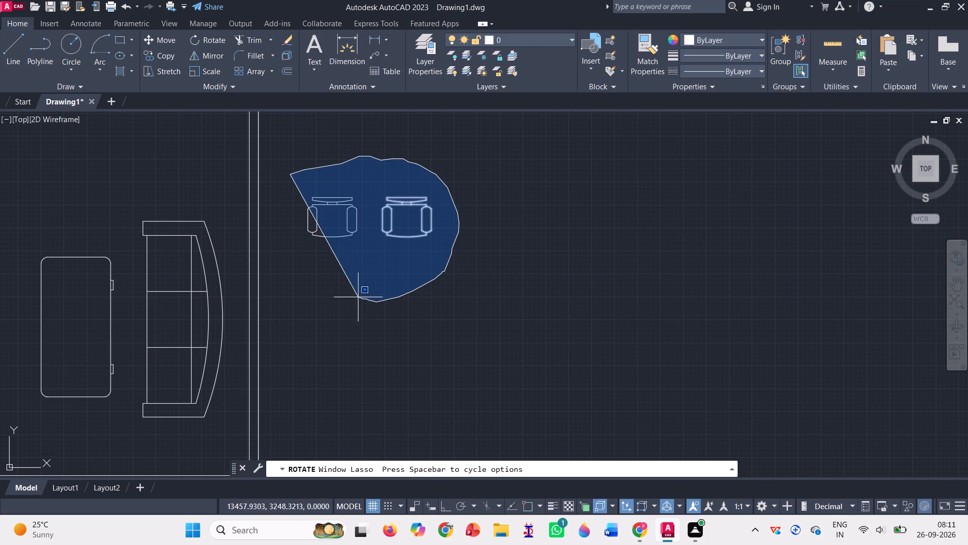
drag(356, 297, 319, 299)
key(Return)
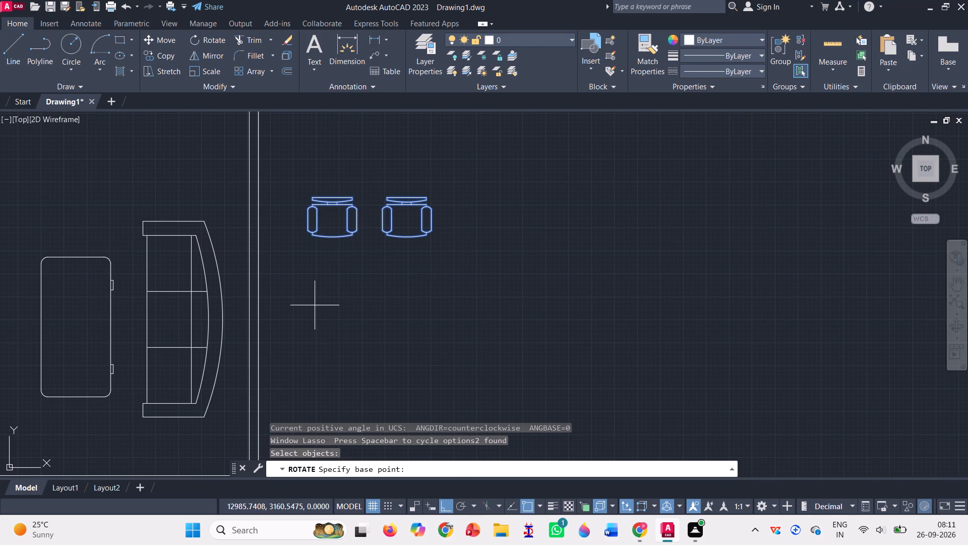
click(307, 229)
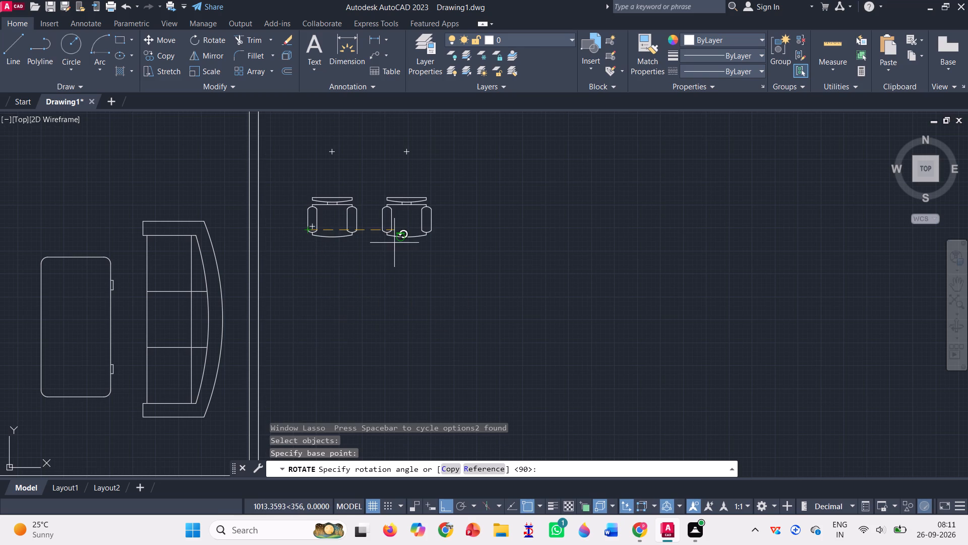
scroll(346, 160, down, 2)
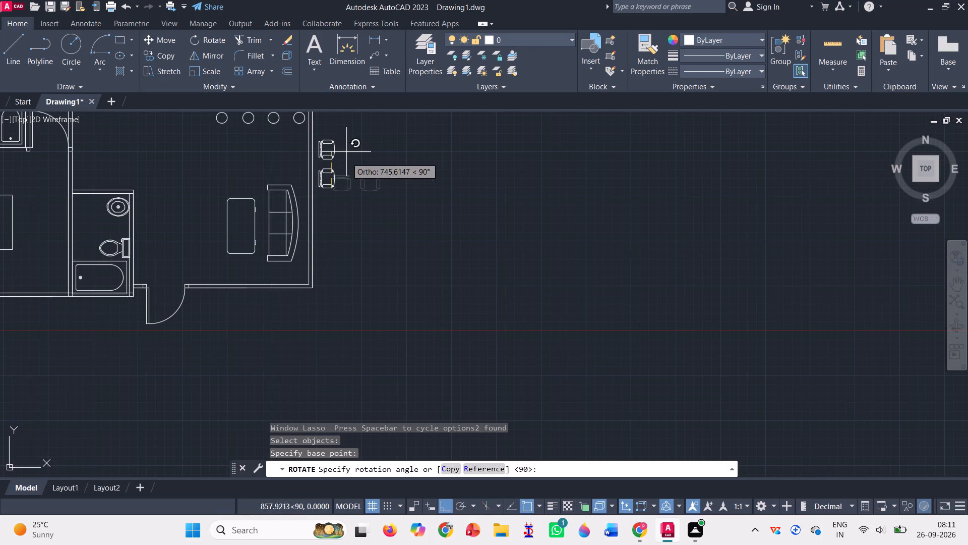
click(343, 131)
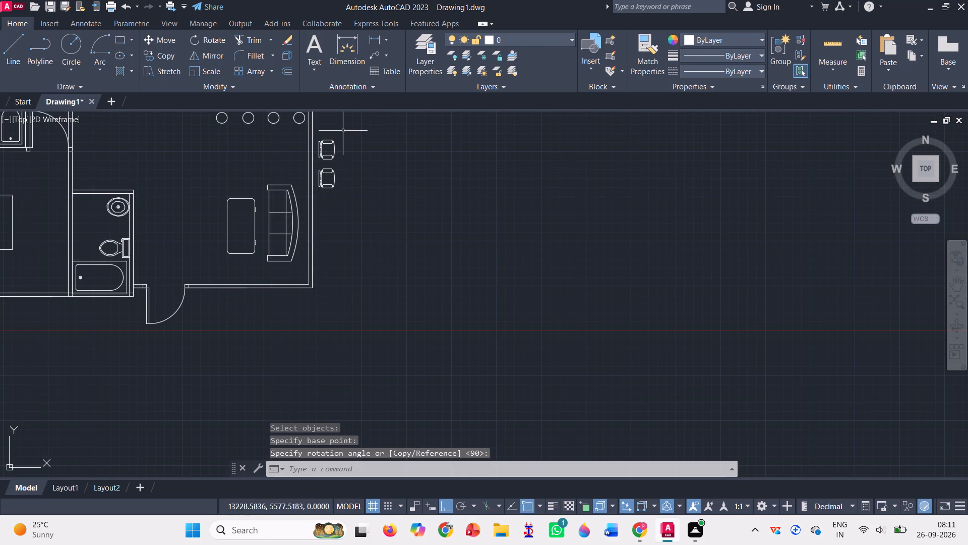
Move both armchairs about 3,890 units from outside the right wall into the living area, opposite the sofa across the table, with Ortho off.
click(170, 39)
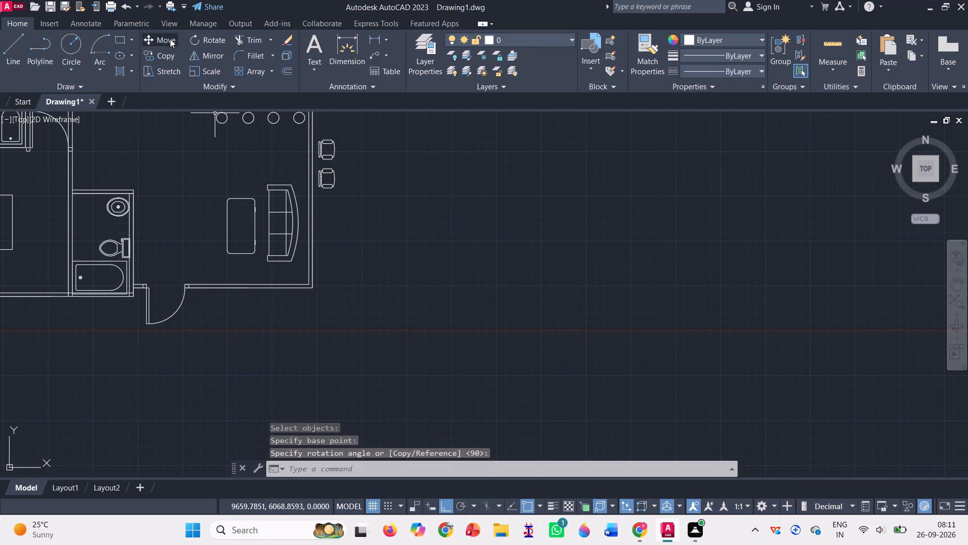
scroll(314, 123, up, 3)
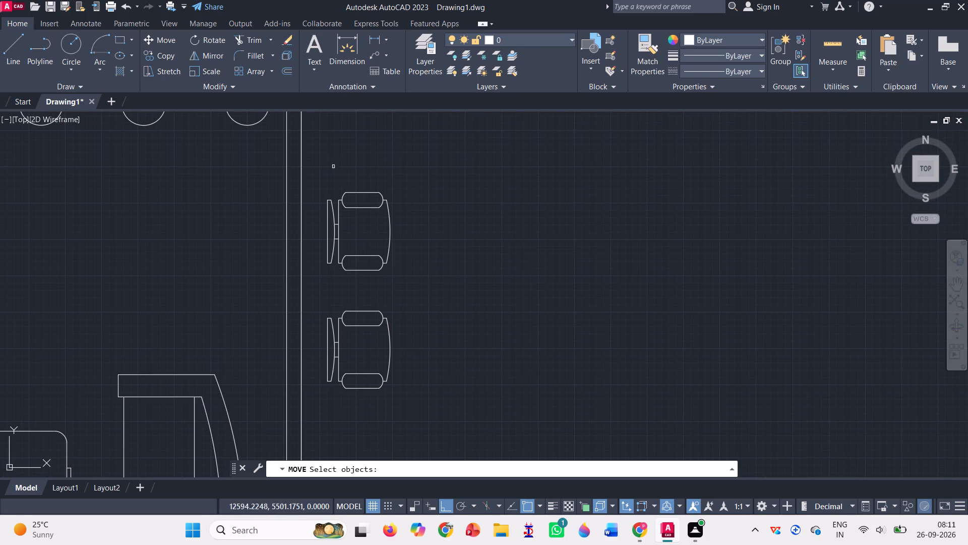
drag(311, 189, 441, 298)
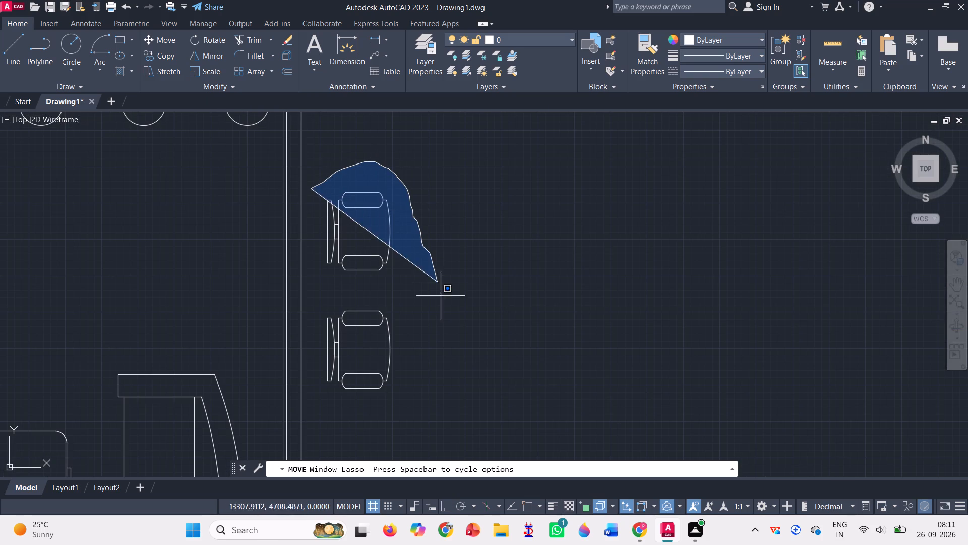
drag(441, 298, 325, 427)
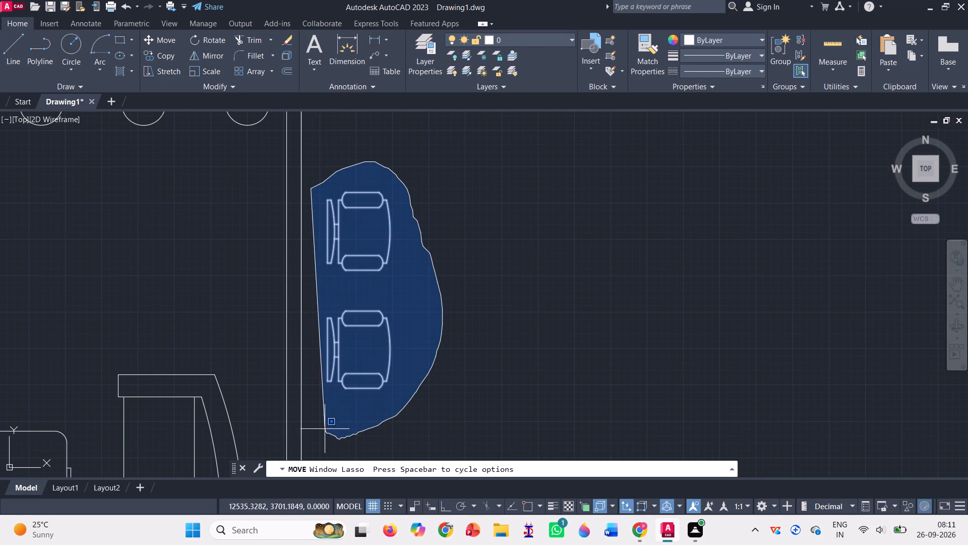
drag(325, 427, 328, 426)
key(Return)
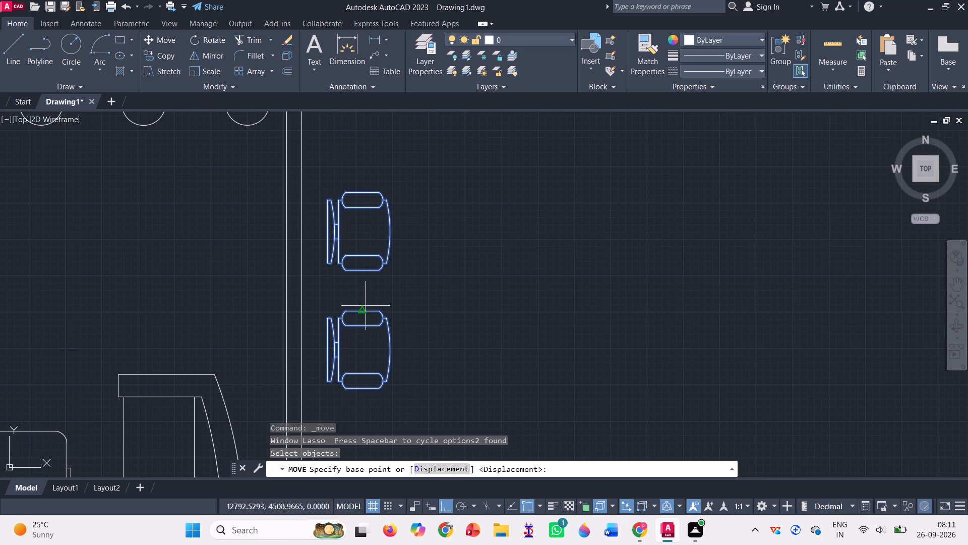
click(329, 266)
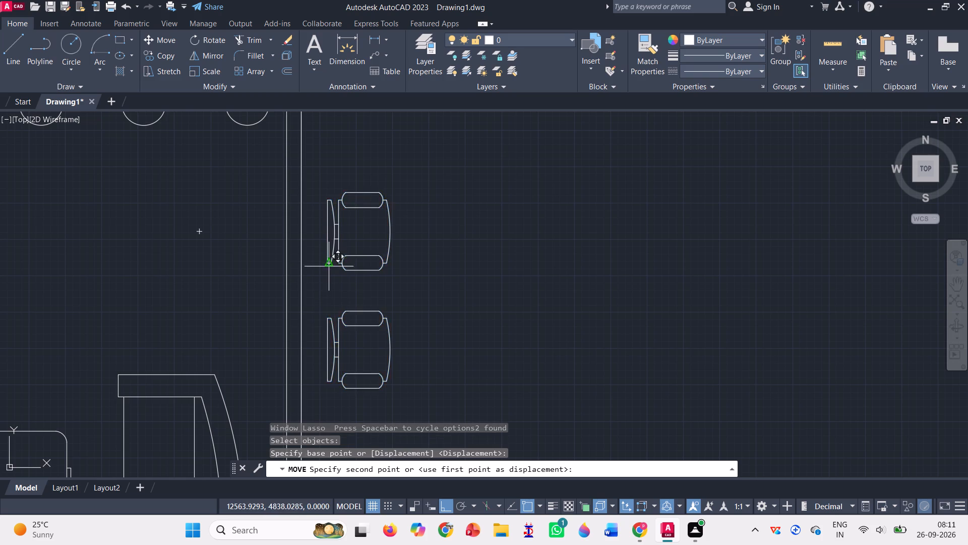
scroll(335, 279, down, 2)
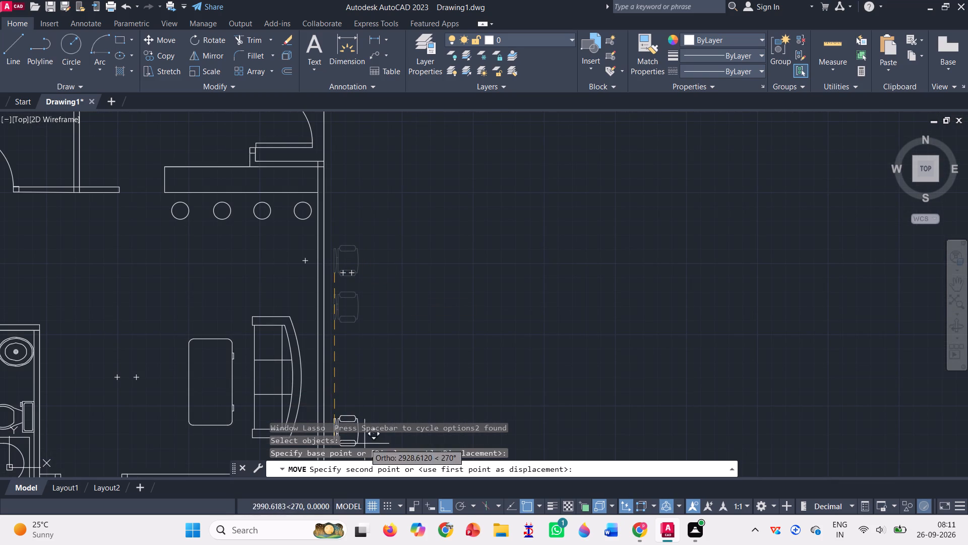
click(444, 503)
scroll(400, 332, down, 1)
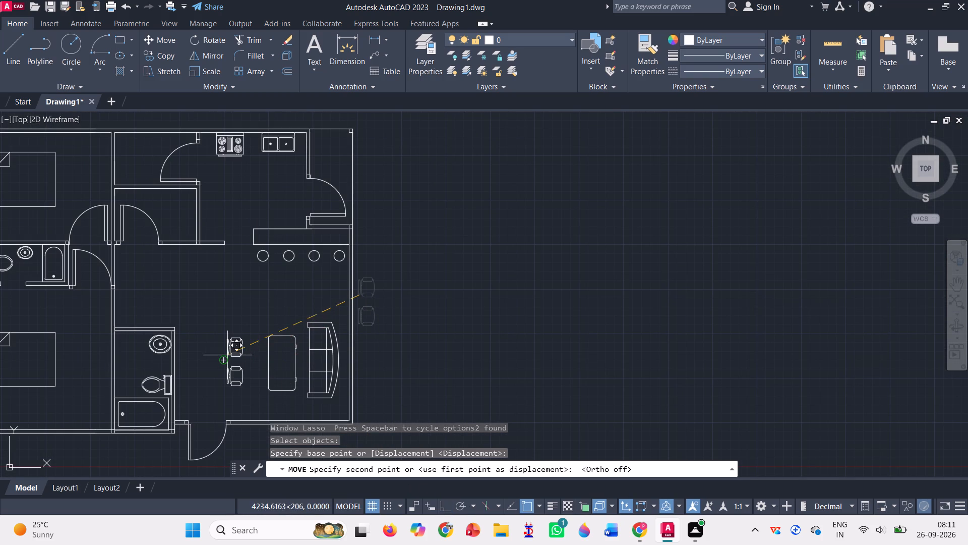
scroll(233, 357, up, 1)
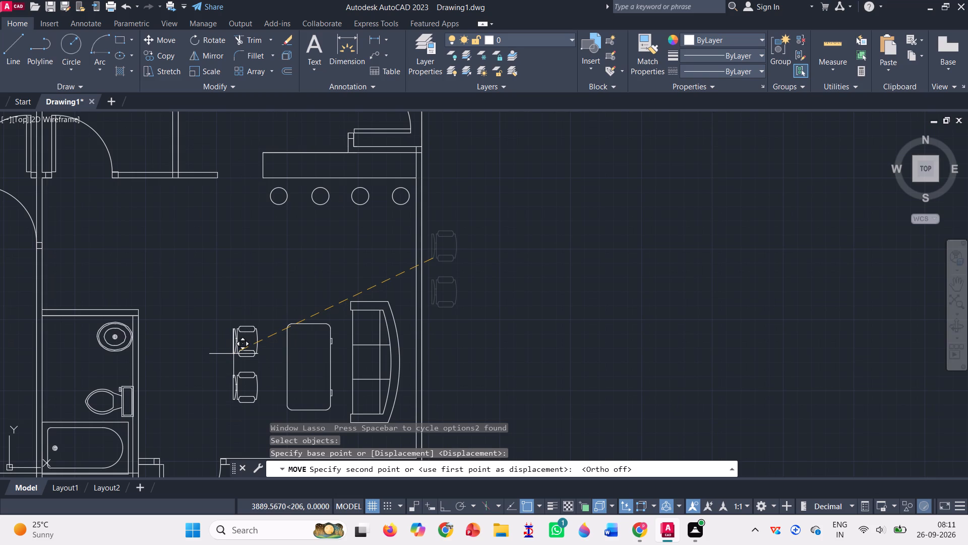
click(233, 354)
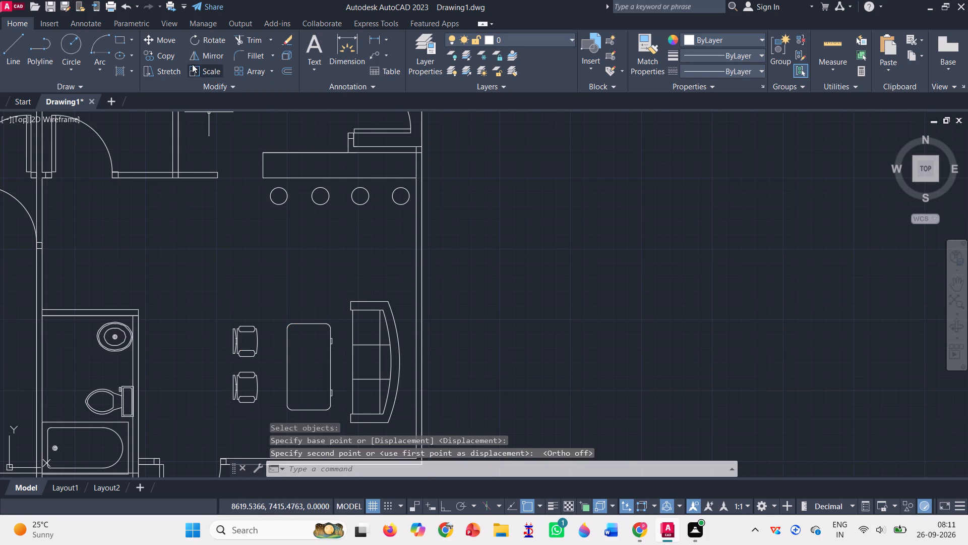
Scale both living-area armchairs up together by roughly a third about the lower armchair's lower-left corner.
click(192, 64)
click(233, 352)
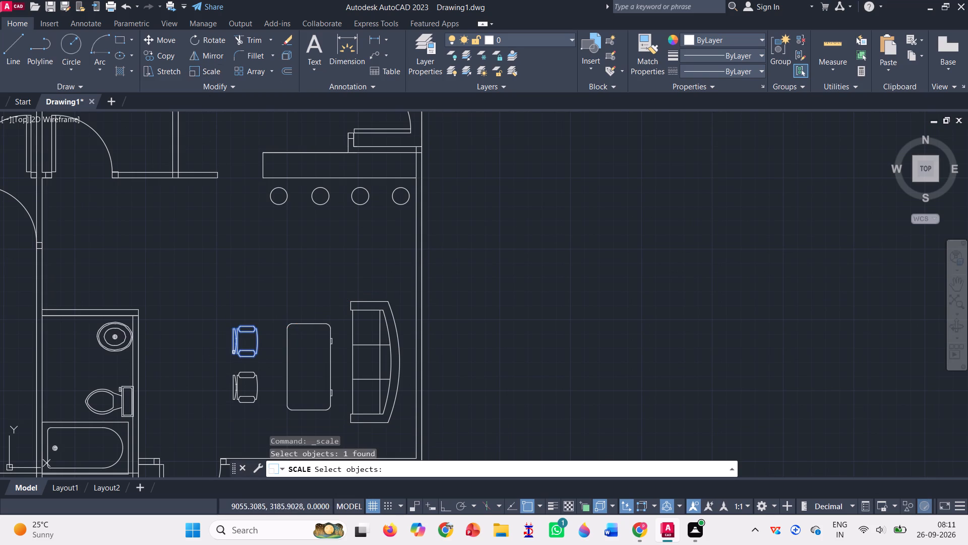
click(237, 388)
key(Return)
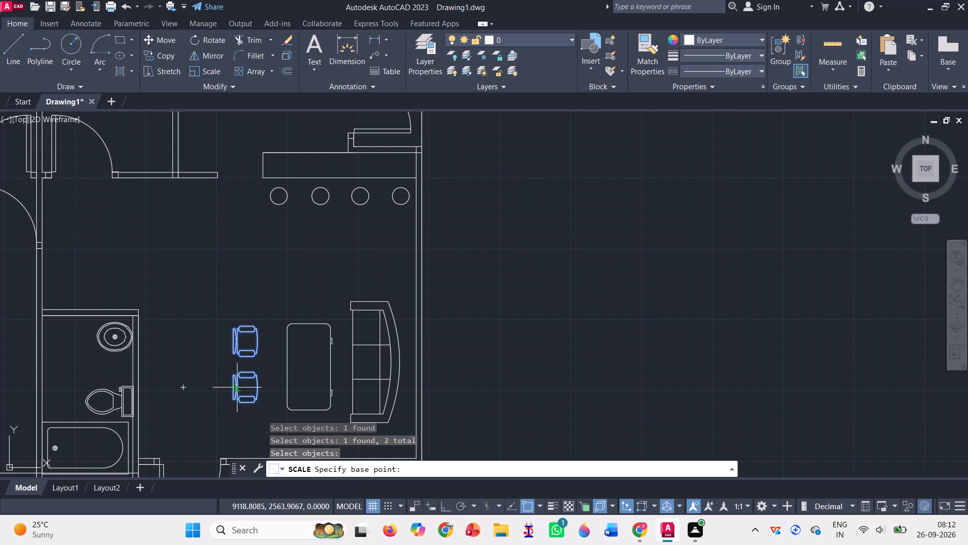
click(228, 397)
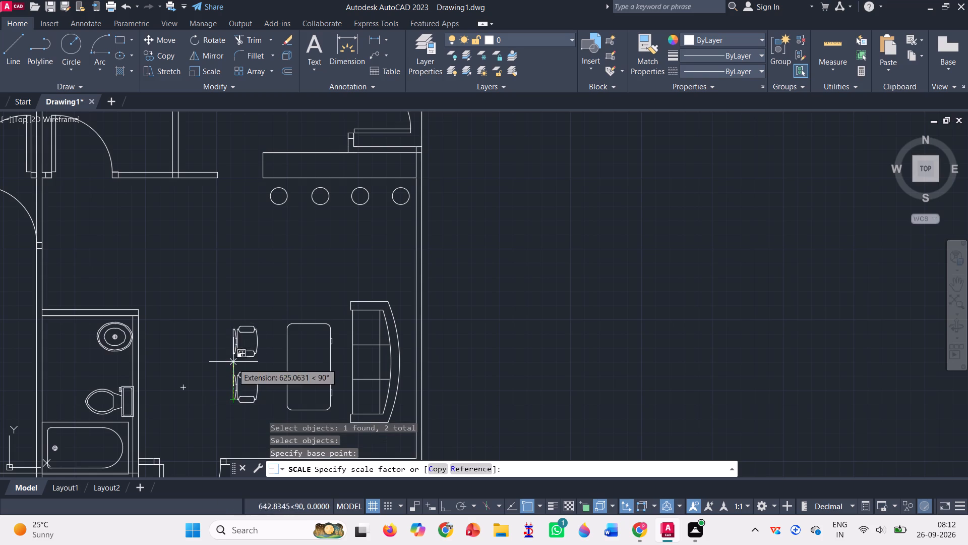
click(249, 345)
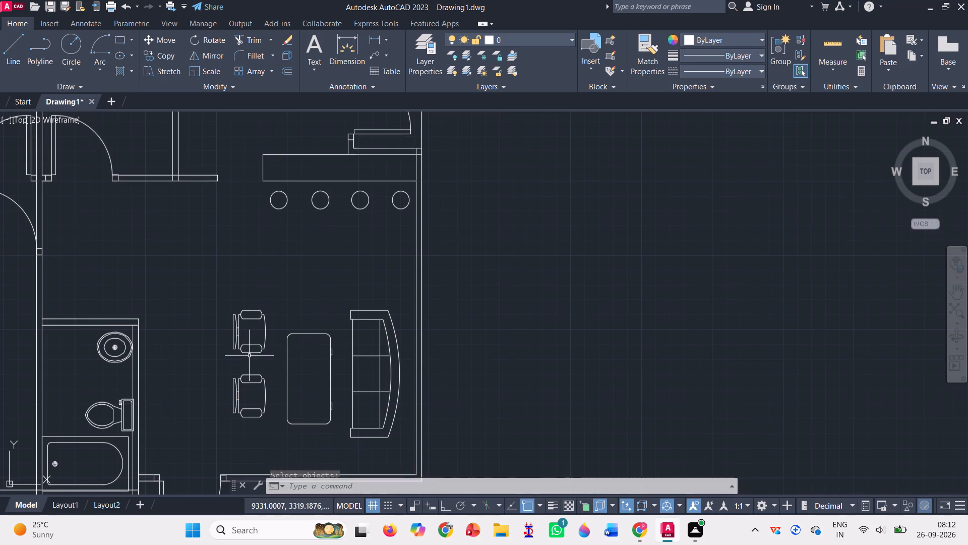
Move the two enlarged armchairs about 250 units down and slightly left so they line up with the table.
click(150, 41)
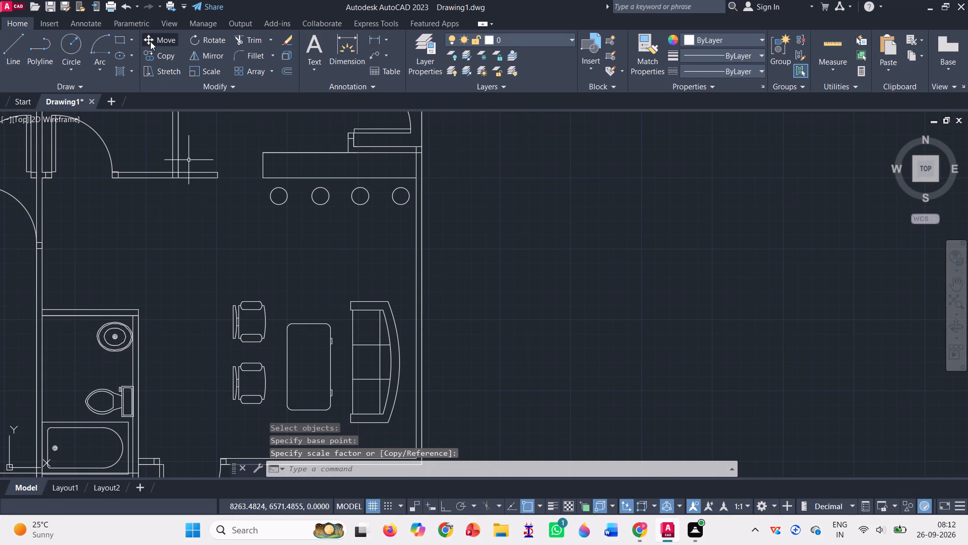
click(262, 380)
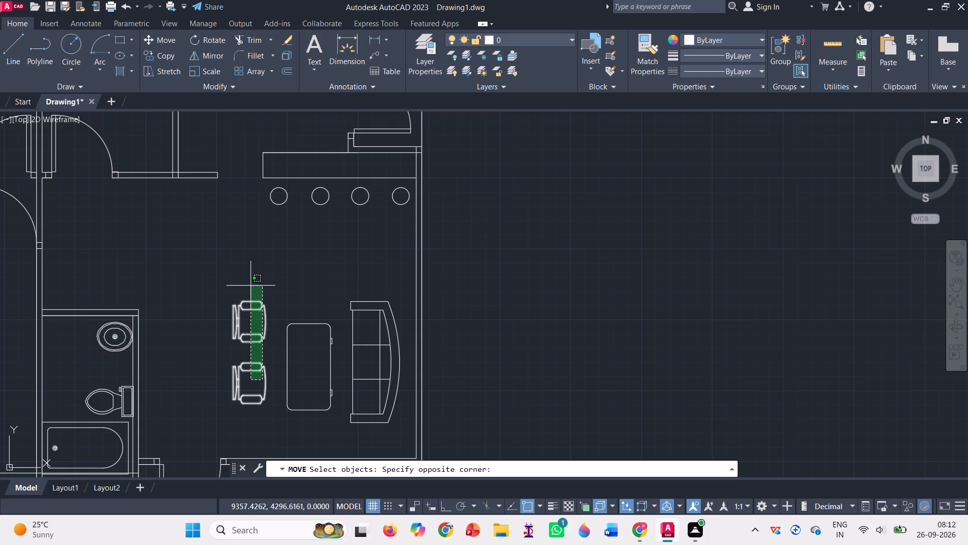
click(251, 286)
key(bracketright)
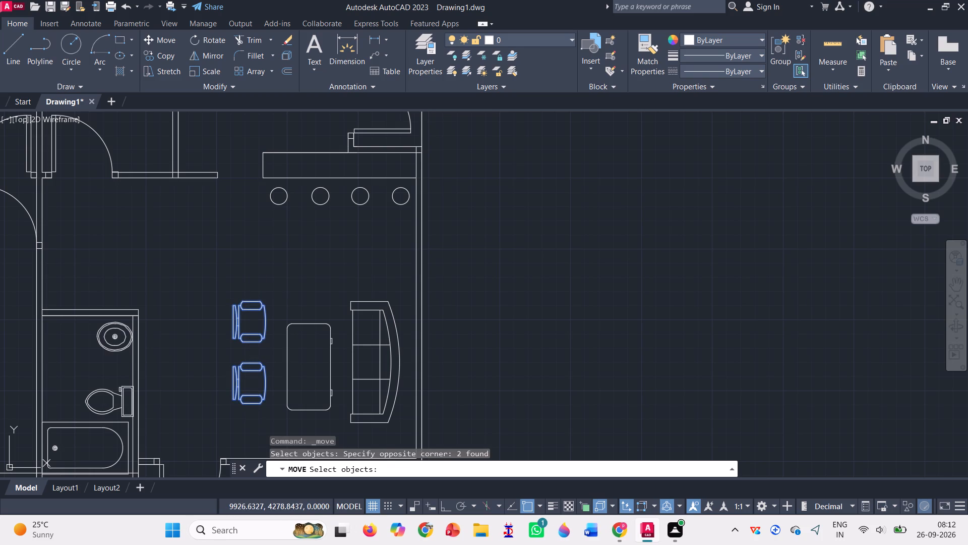
key(Return)
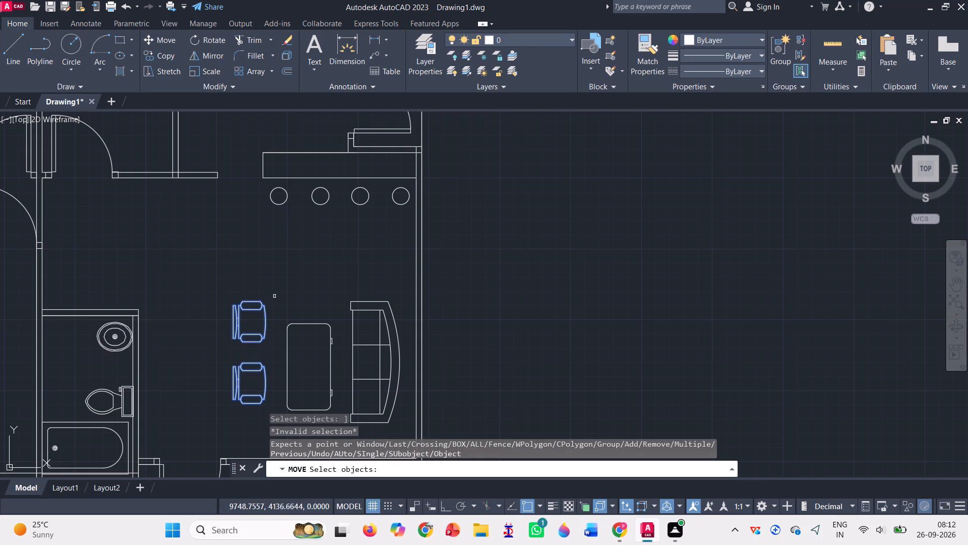
click(260, 341)
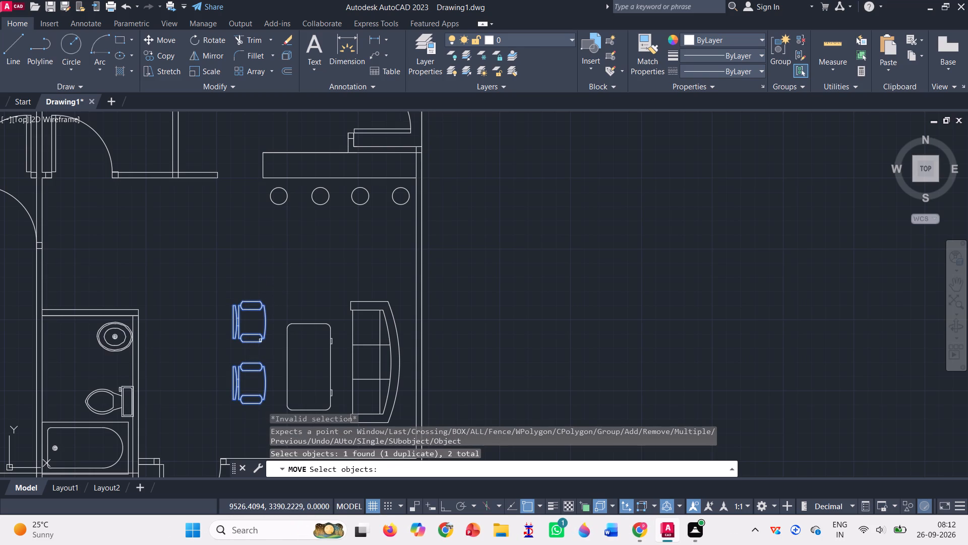
key(Return)
click(260, 341)
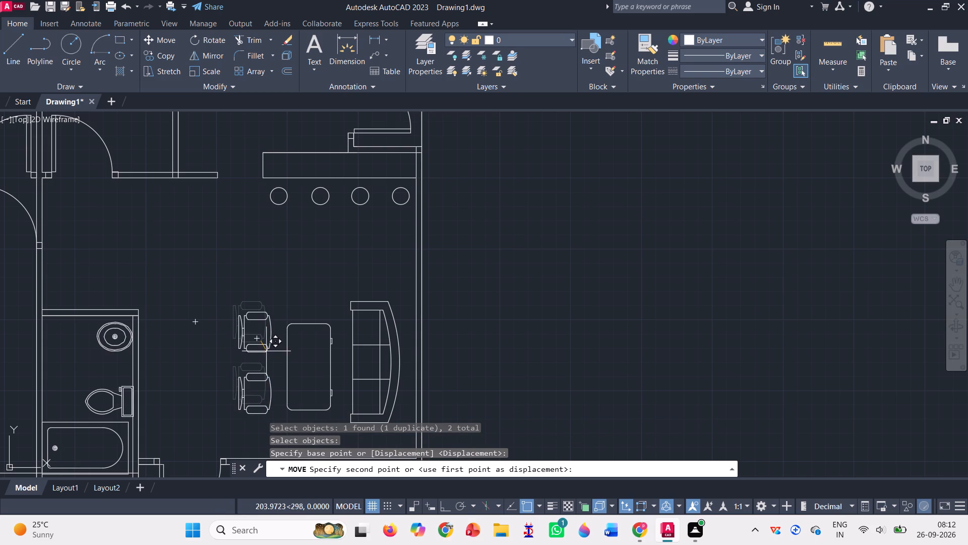
click(257, 355)
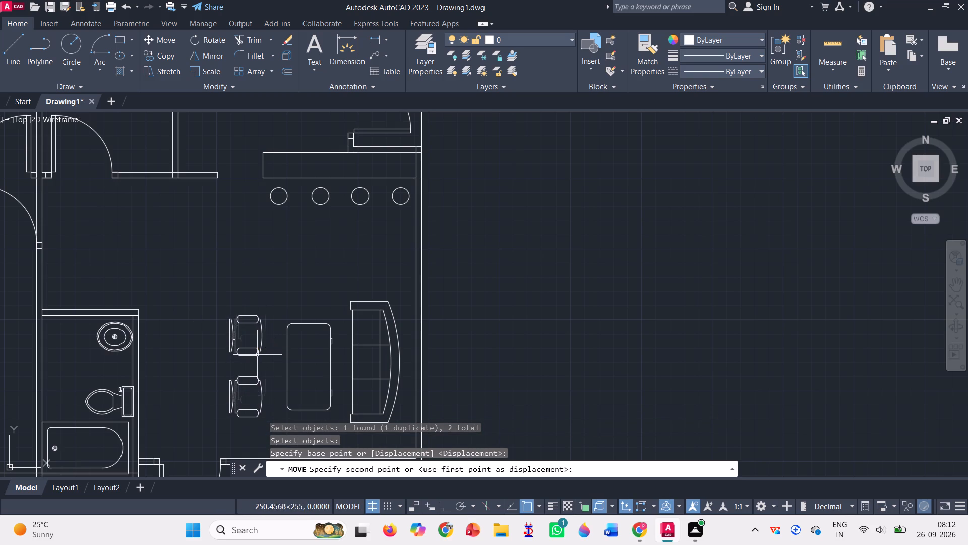
Copy the upper living-area armchair to two spots outside the right wall, the second higher and further right than the first.
scroll(262, 268, down, 2)
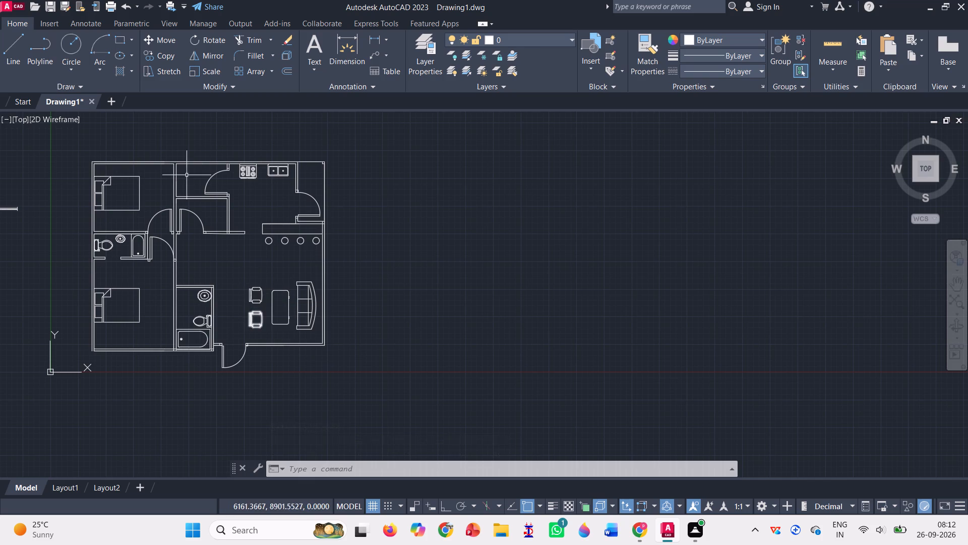
click(160, 52)
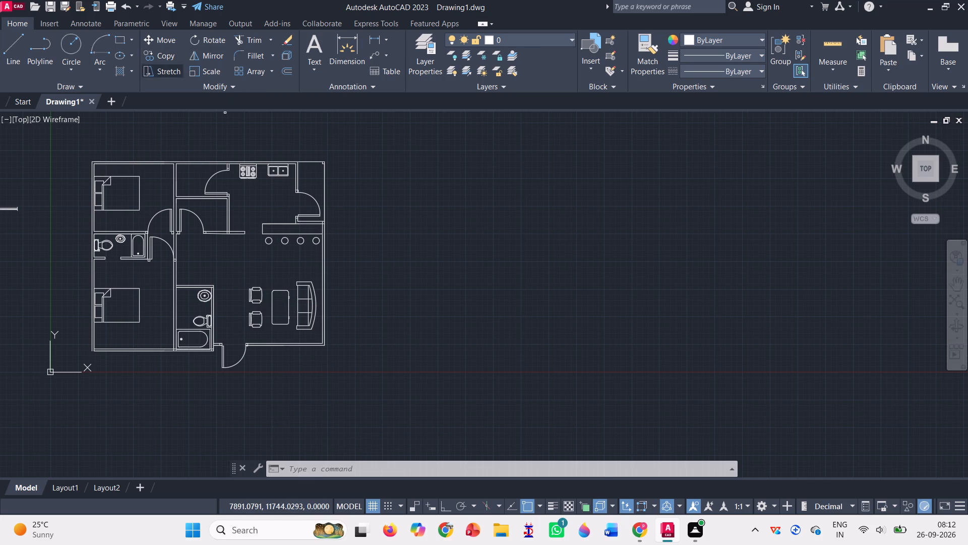
click(251, 292)
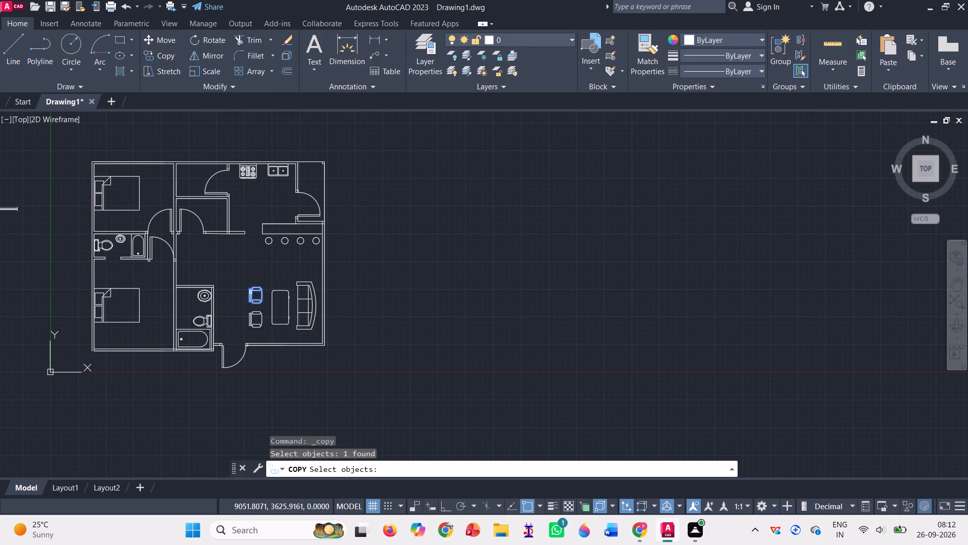
key(Return)
click(251, 292)
click(351, 308)
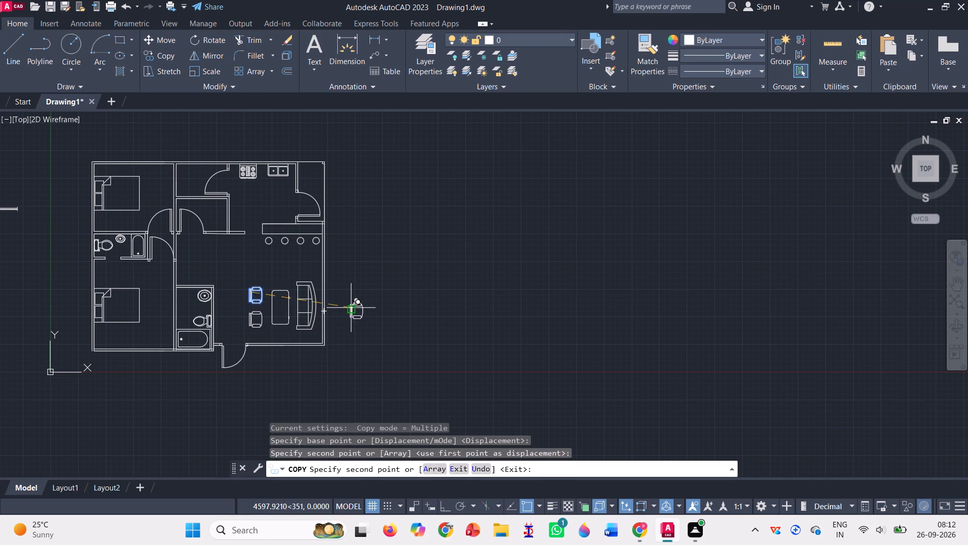
click(377, 281)
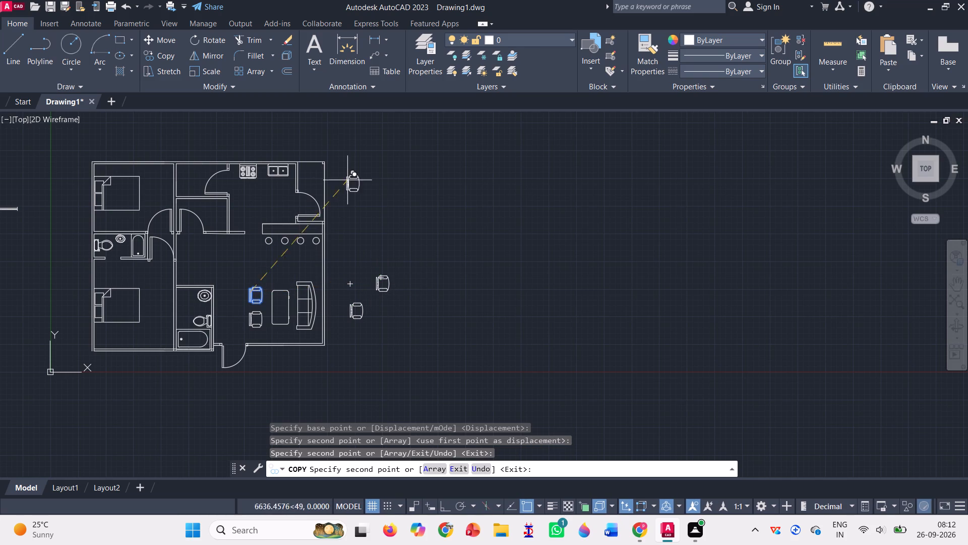
key(Return)
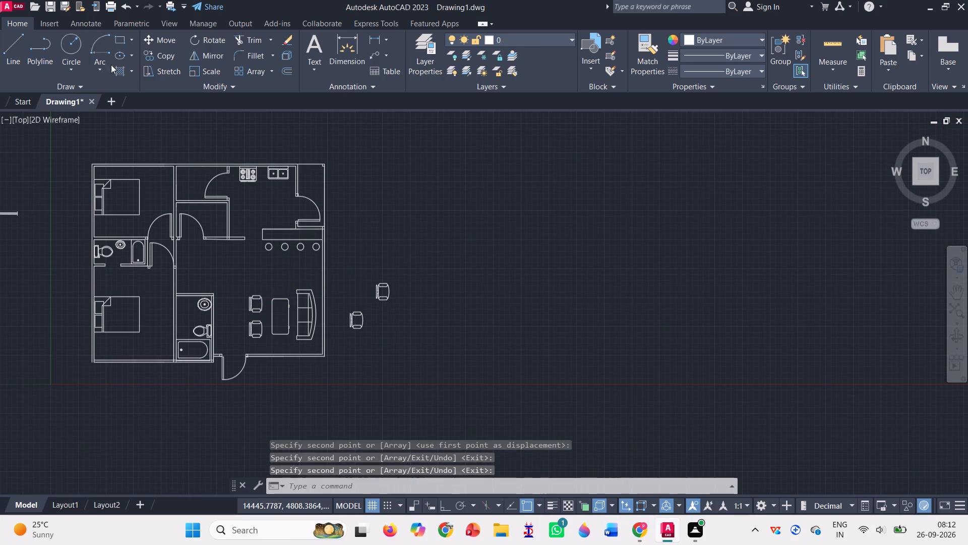
Rotate the lower armchair copy outside the right wall by 45° about its upper-right armrest end.
click(205, 37)
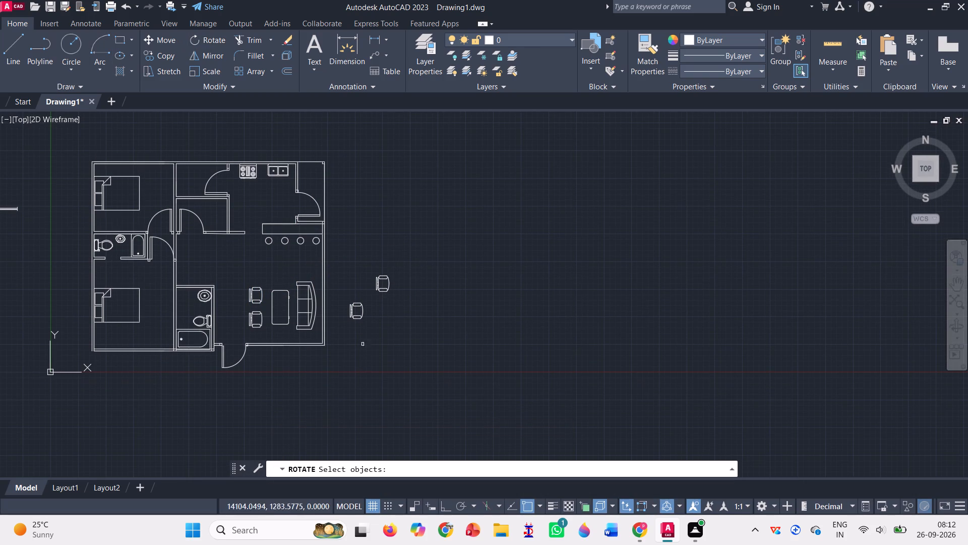
scroll(356, 317, up, 3)
click(355, 268)
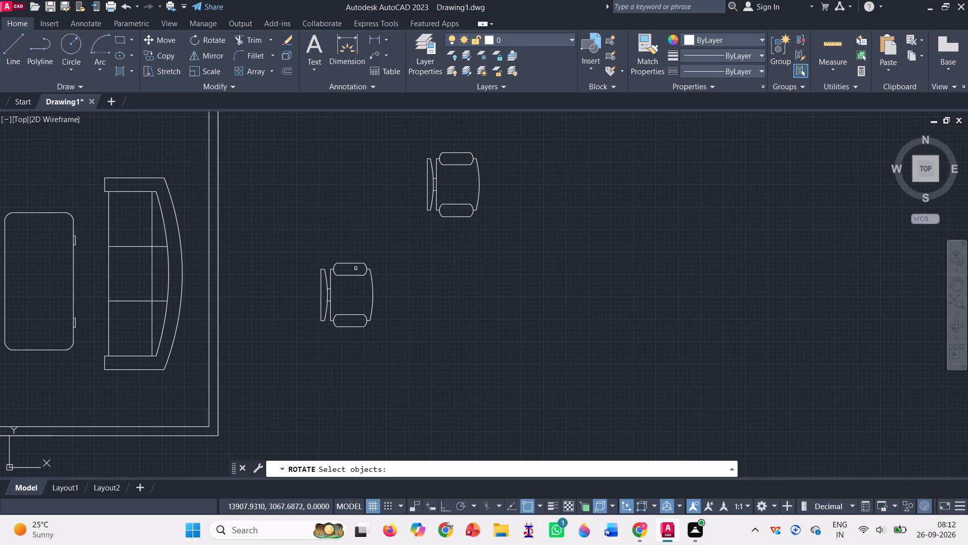
double_click(380, 270)
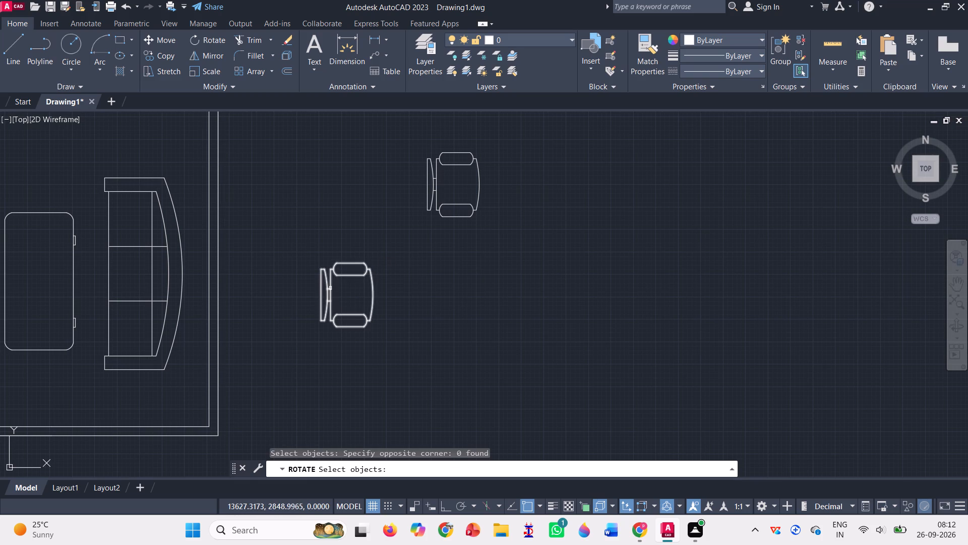
click(330, 288)
key(Return)
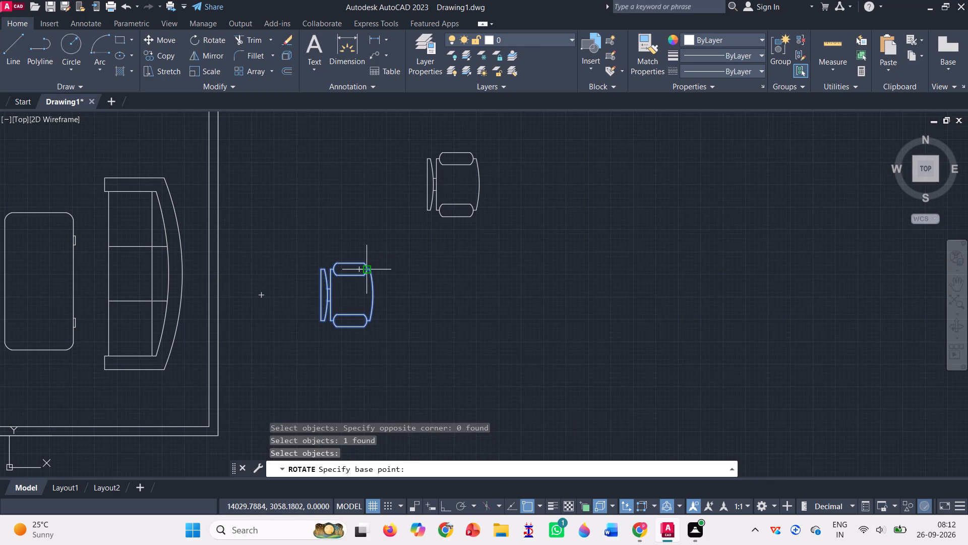
click(366, 267)
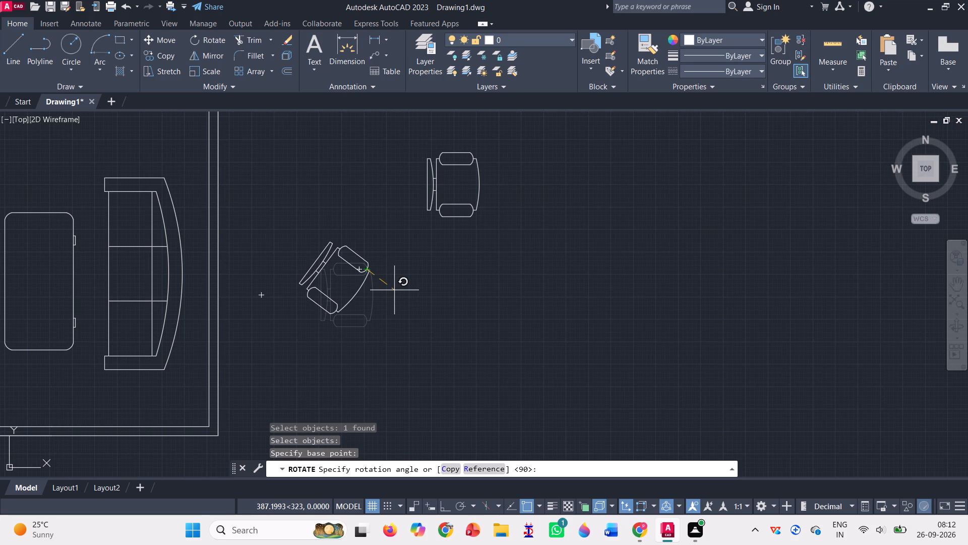
text(45)
key(Return)
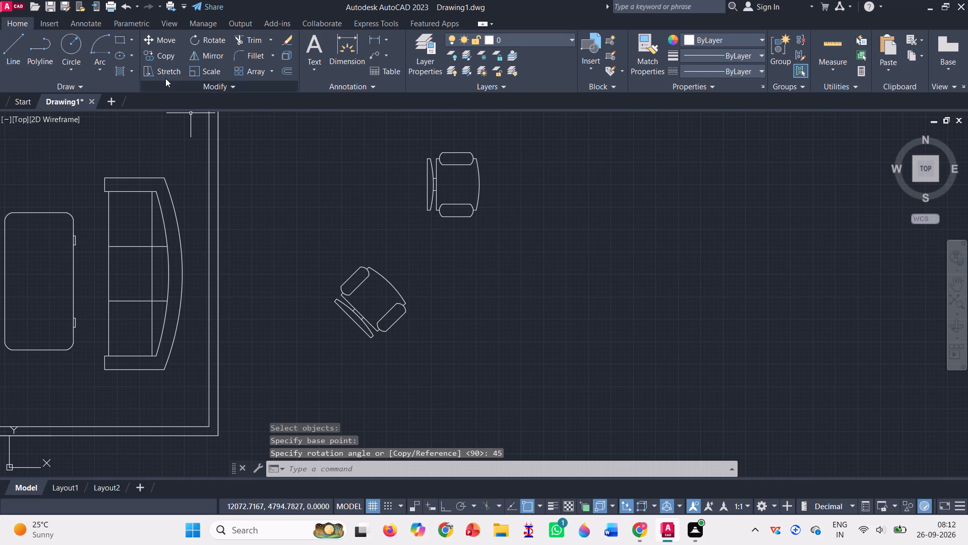
Rotate the tilted lower armchair copy outside the right wall by 180° about the middle of its curved front edge.
click(201, 42)
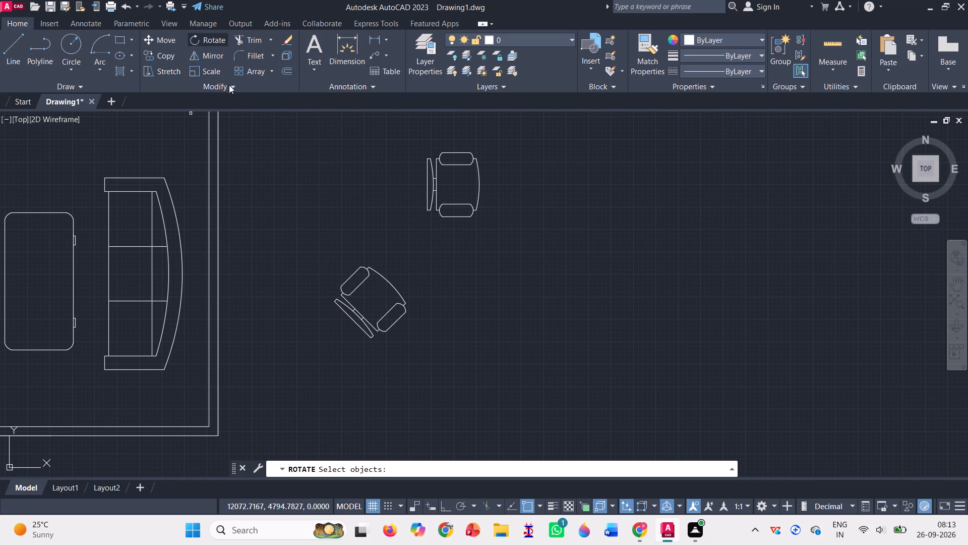
click(365, 277)
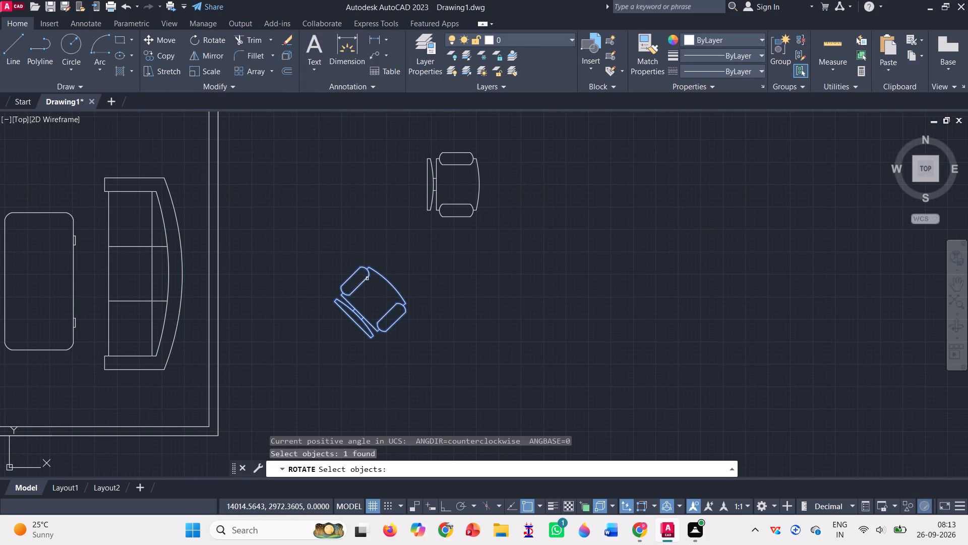
key(Return)
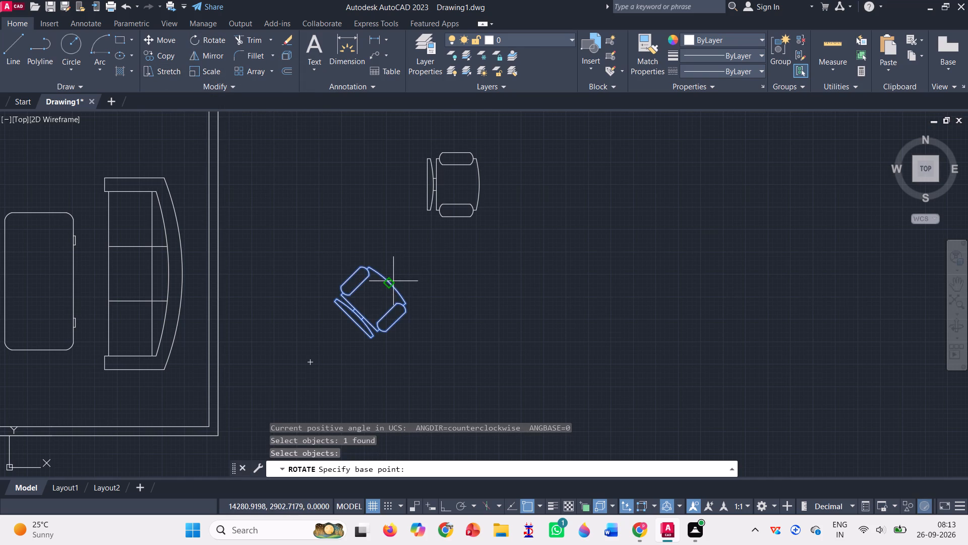
click(393, 281)
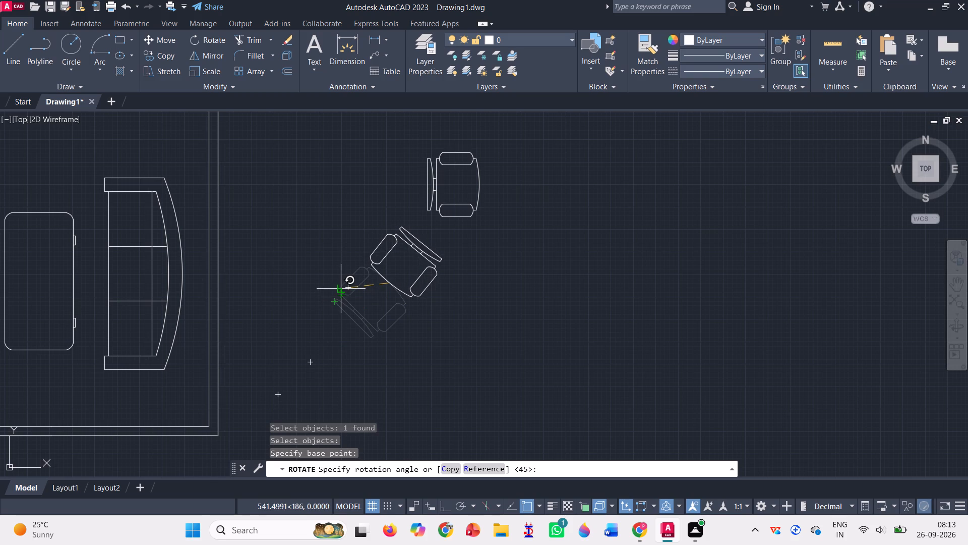
click(308, 283)
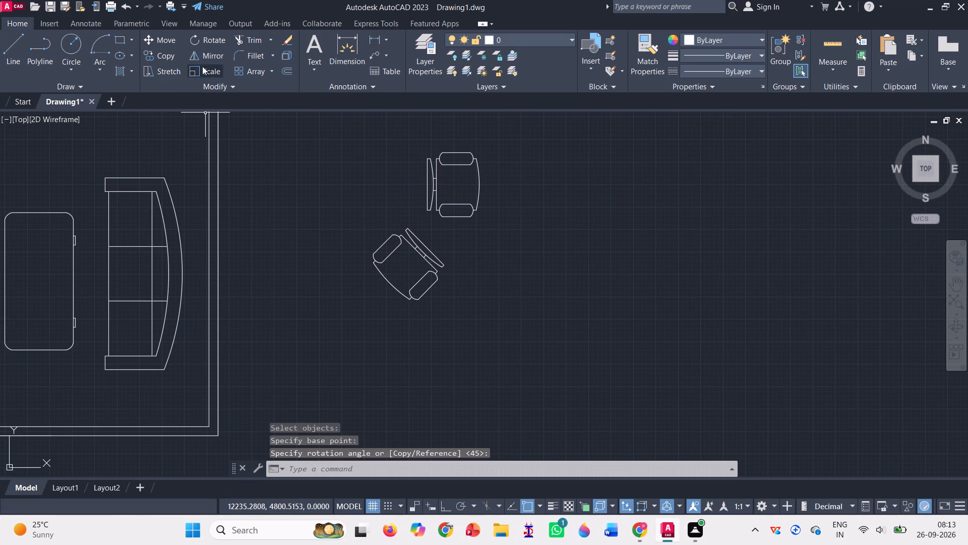
Rotate the upper armchair copy outside the right wall about 45° clockwise around the middle of its curved front edge.
click(214, 45)
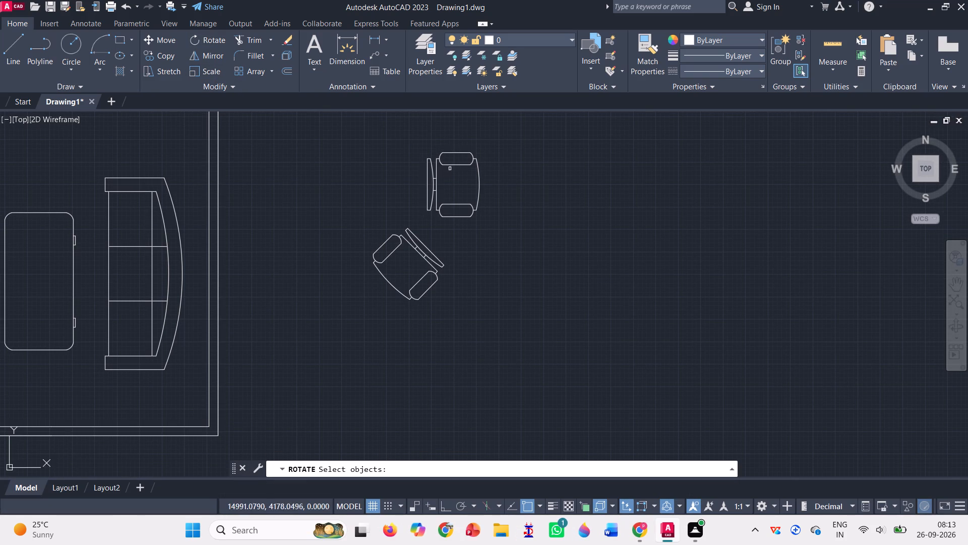
click(431, 166)
key(Return)
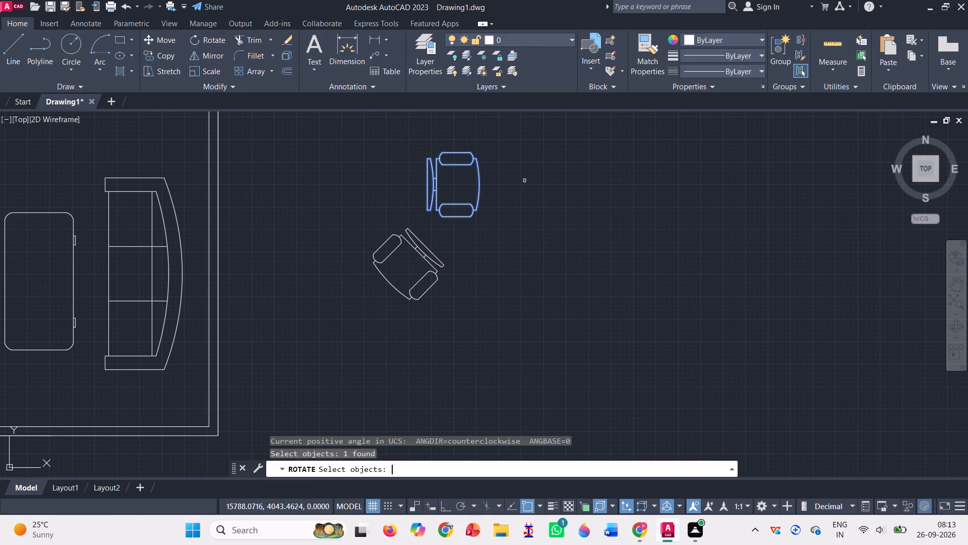
click(482, 184)
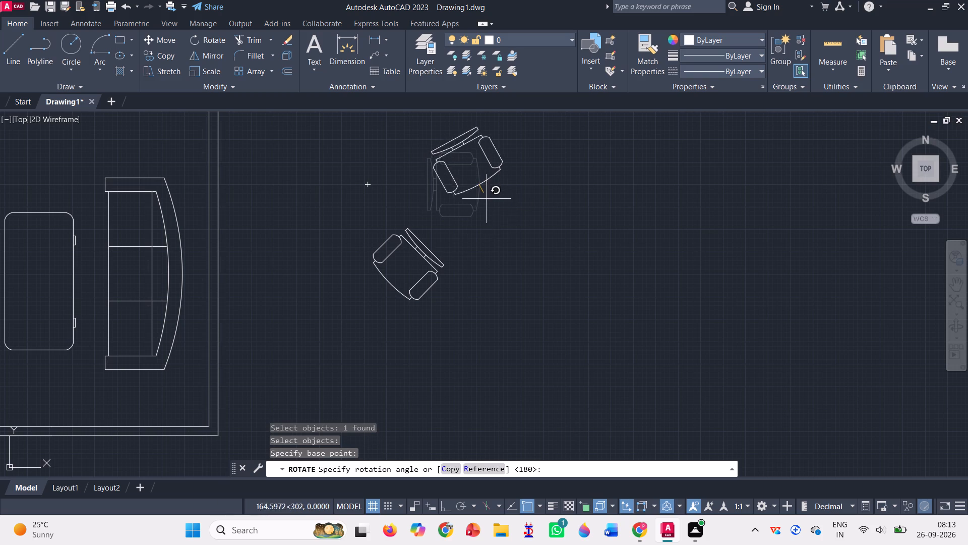
click(512, 220)
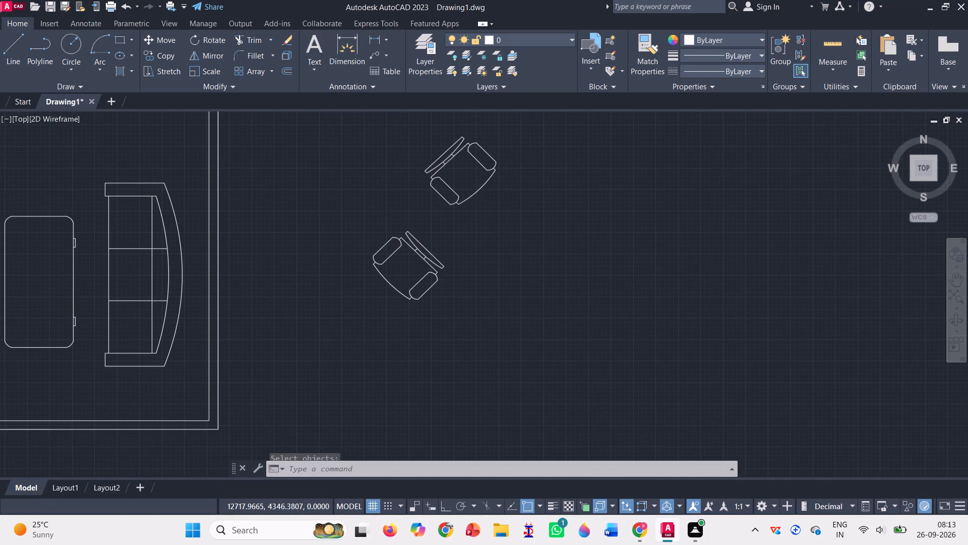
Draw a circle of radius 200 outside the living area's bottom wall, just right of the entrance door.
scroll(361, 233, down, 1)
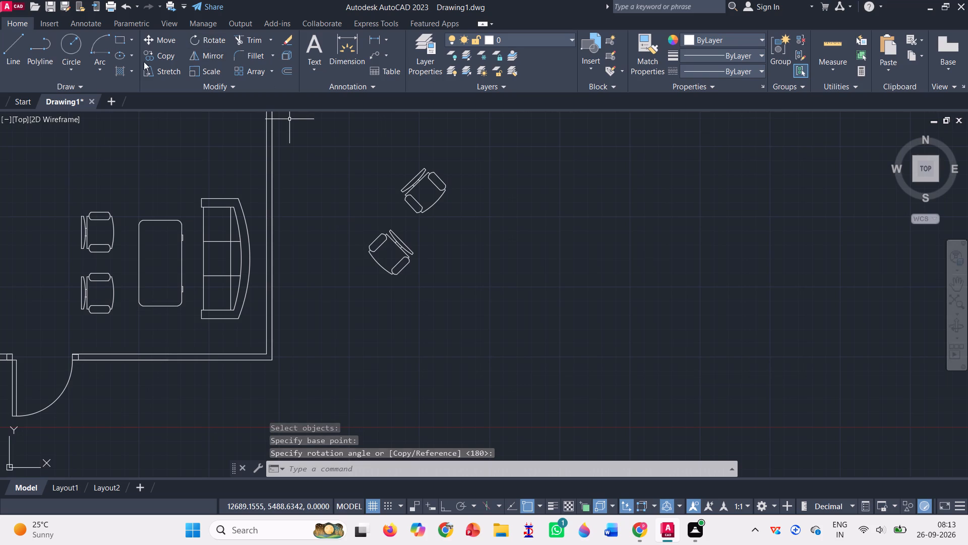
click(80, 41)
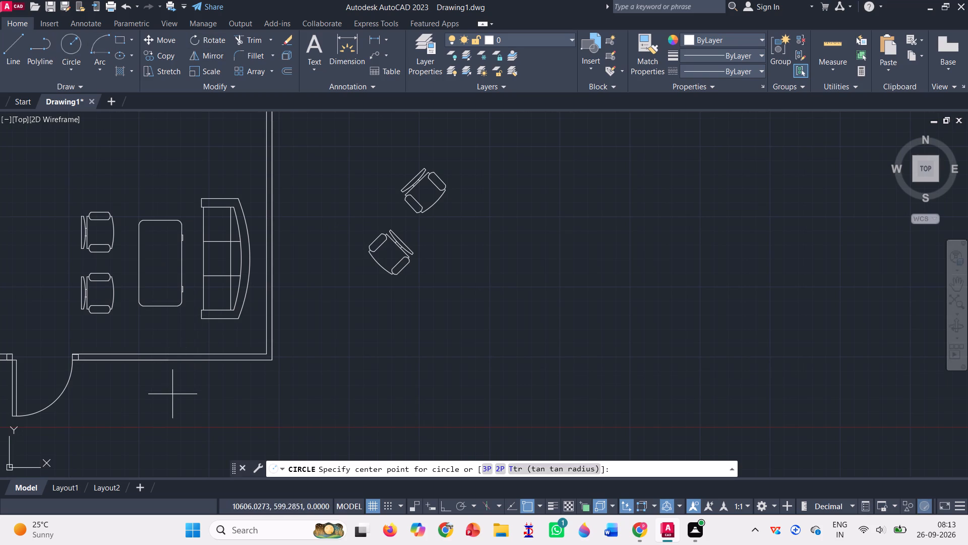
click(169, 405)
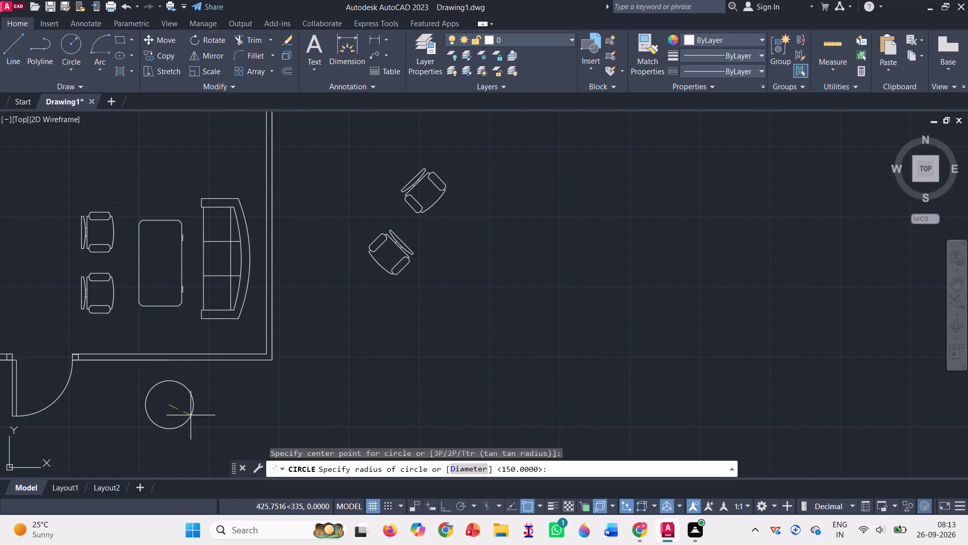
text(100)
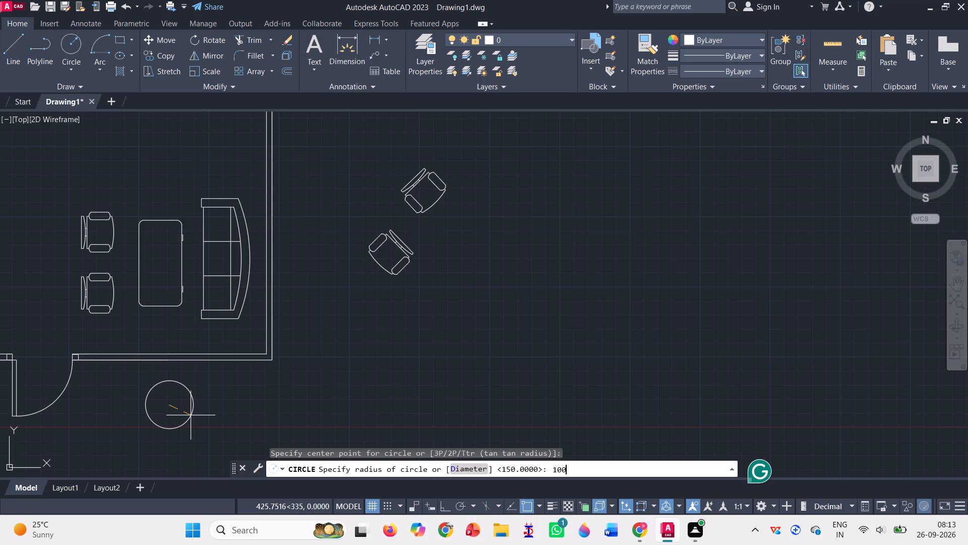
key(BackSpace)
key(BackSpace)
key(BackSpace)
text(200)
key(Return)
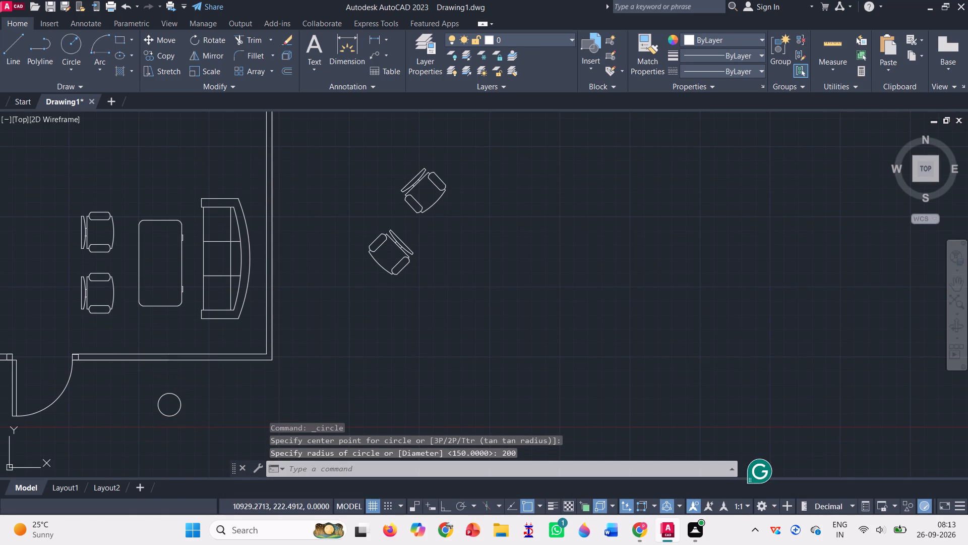
Move the upper rotated armchair below the living area's bottom wall, between the entrance door and the small circle.
scroll(233, 384, down, 1)
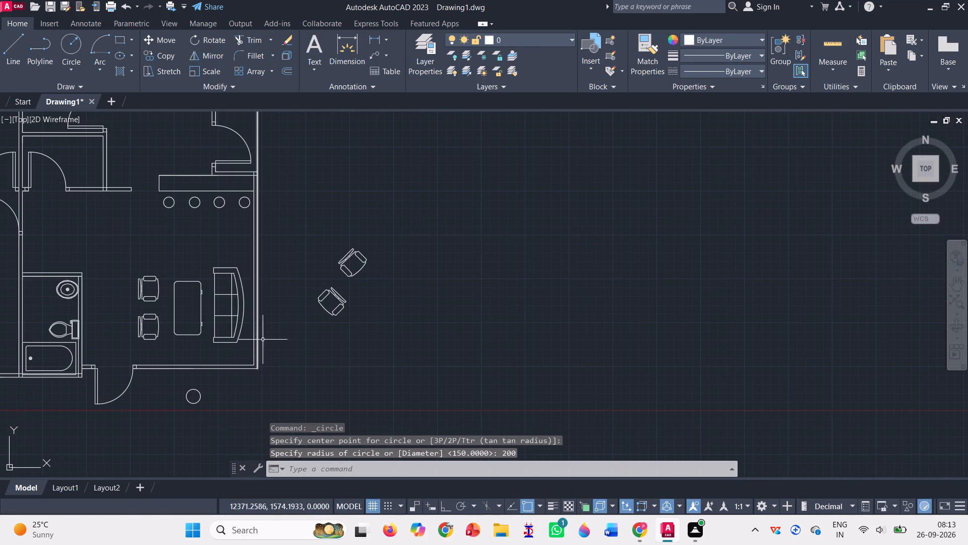
click(174, 43)
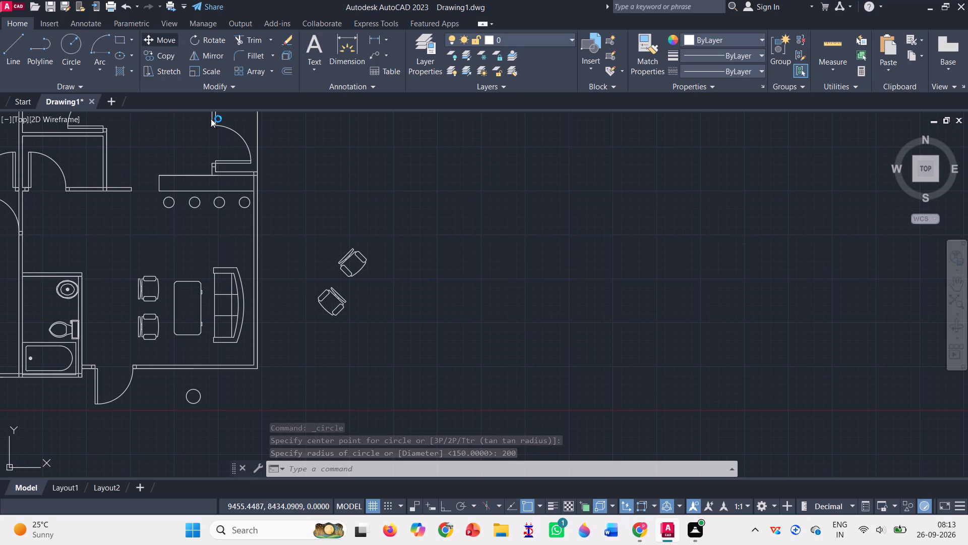
click(348, 256)
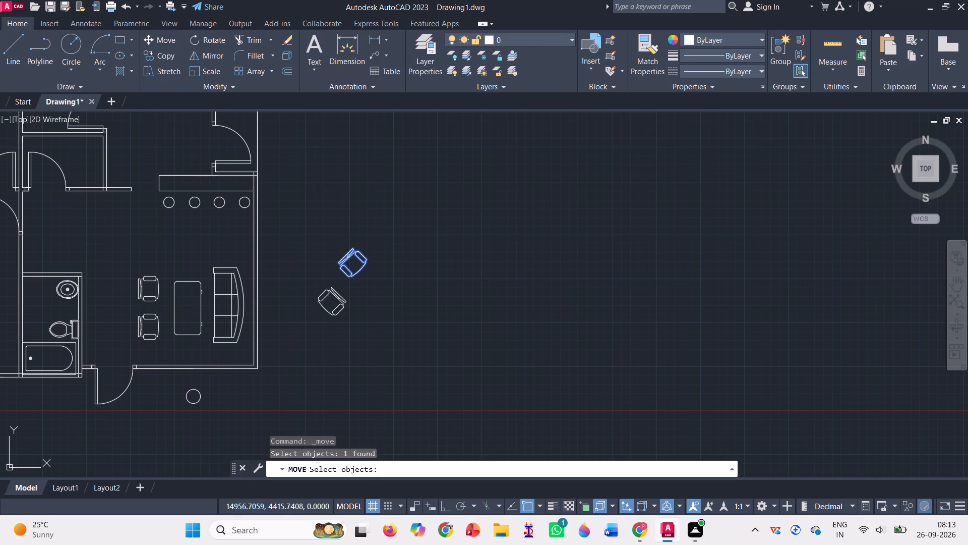
key(Return)
click(348, 256)
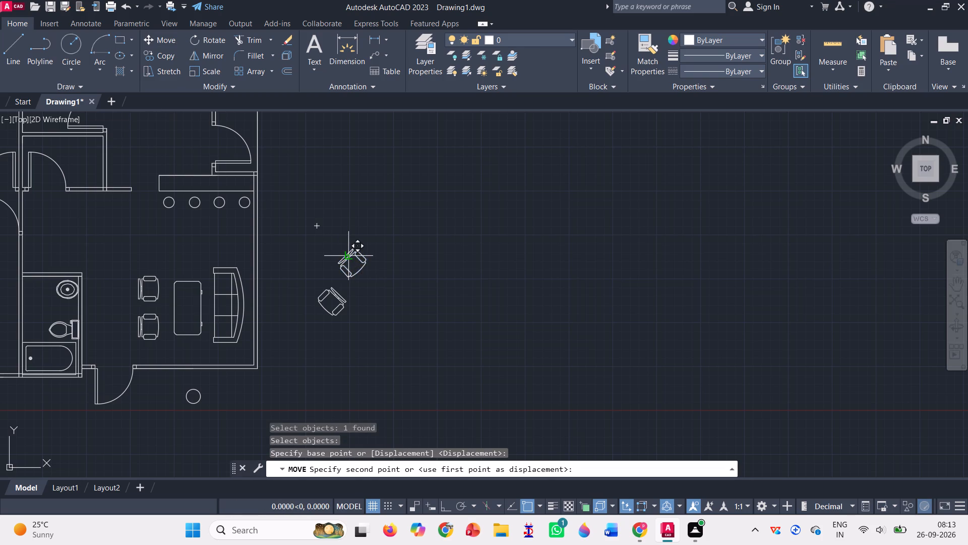
click(163, 381)
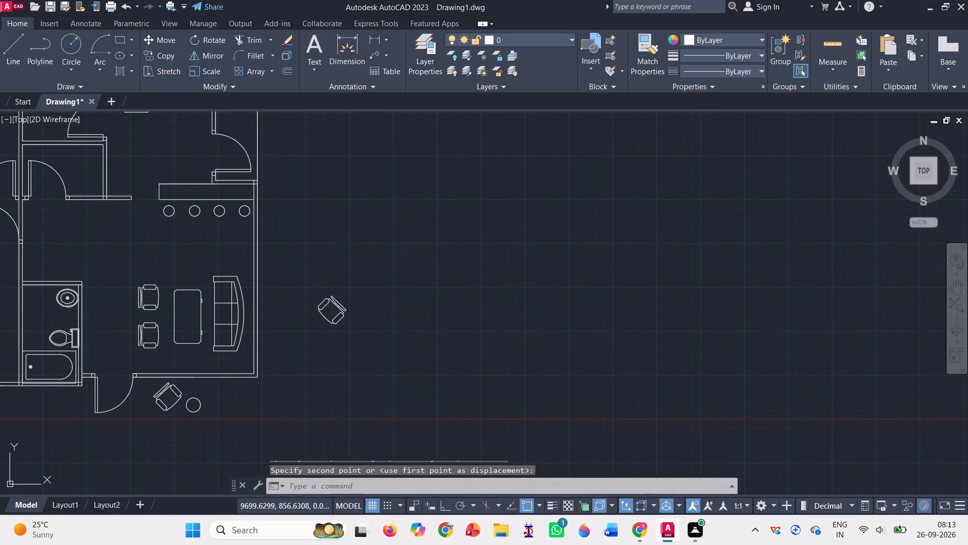
Move the other rotated armchair below the bottom wall to the right side of the small circle, facing the first one.
click(166, 39)
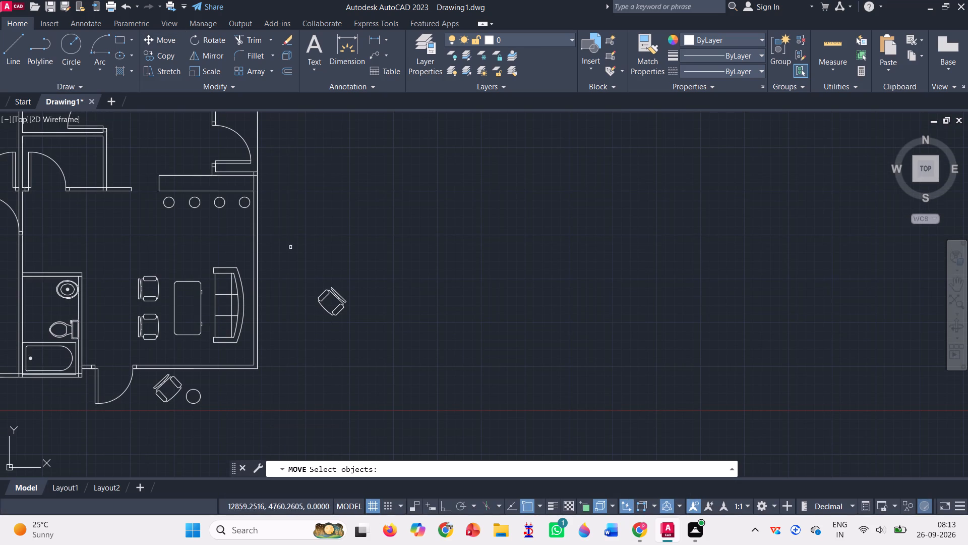
click(336, 293)
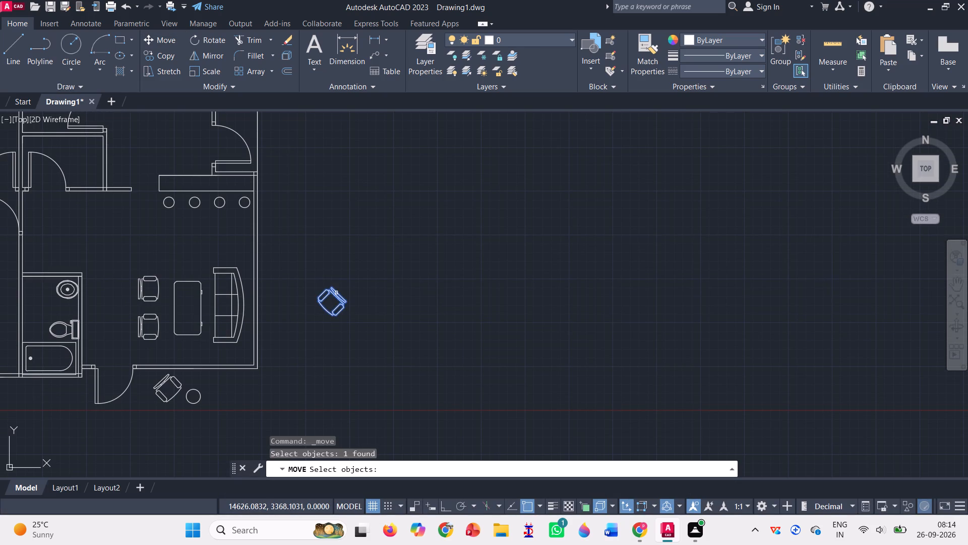
key(Return)
click(336, 293)
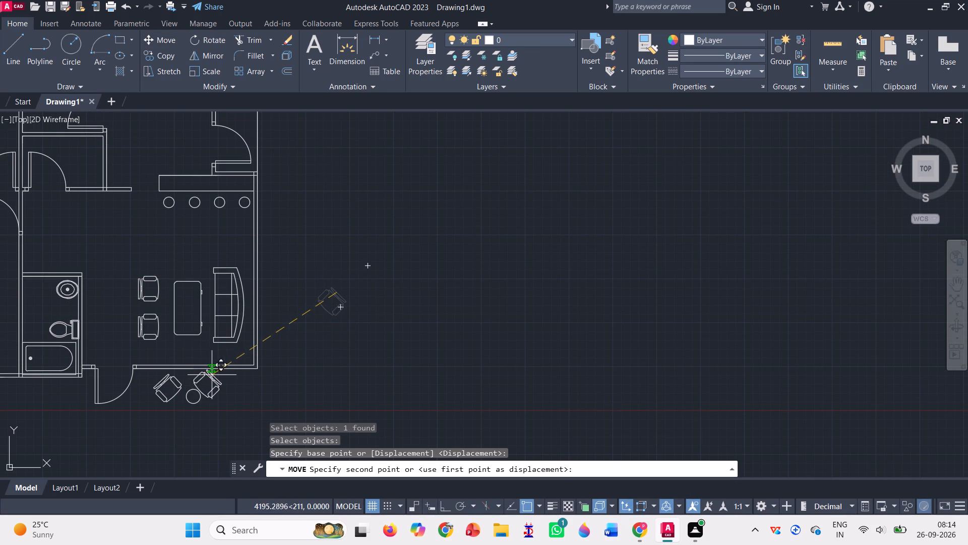
click(218, 378)
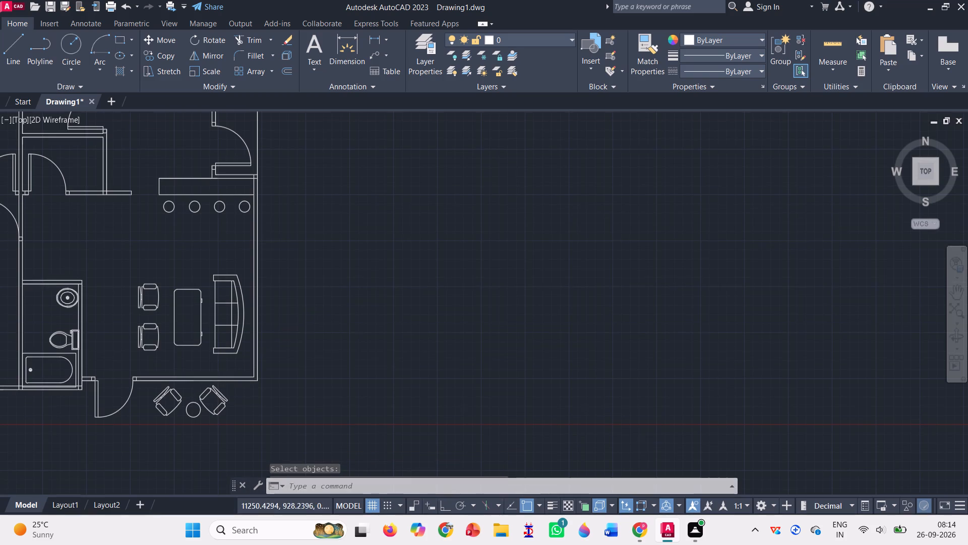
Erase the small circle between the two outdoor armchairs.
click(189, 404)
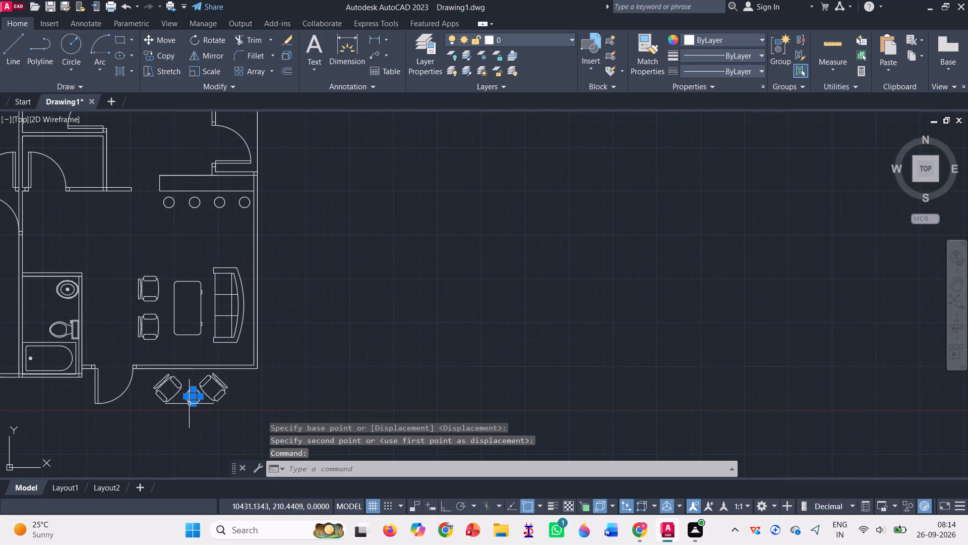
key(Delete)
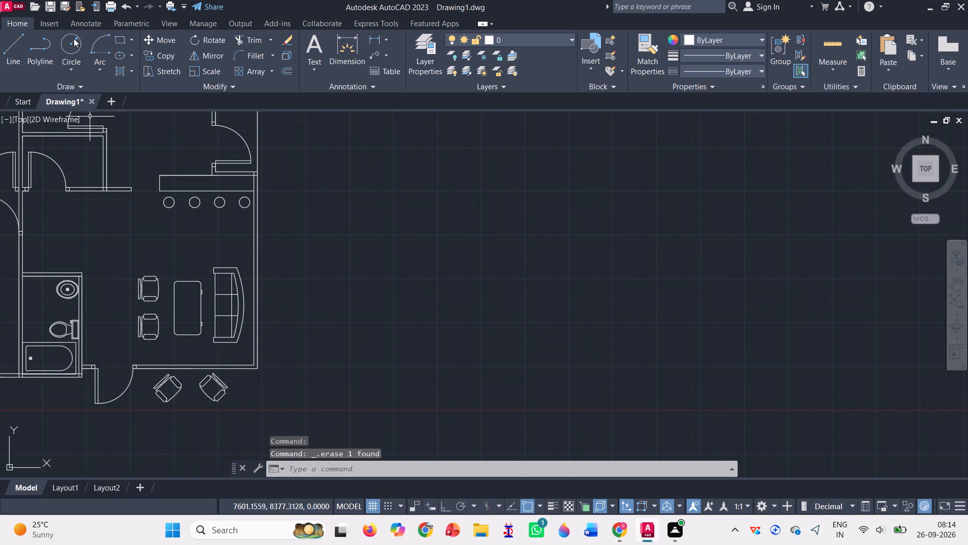
Draw a round table as a circle of about 340 radius, centred just below the gap between the two outdoor armchairs.
click(66, 45)
scroll(151, 437, up, 2)
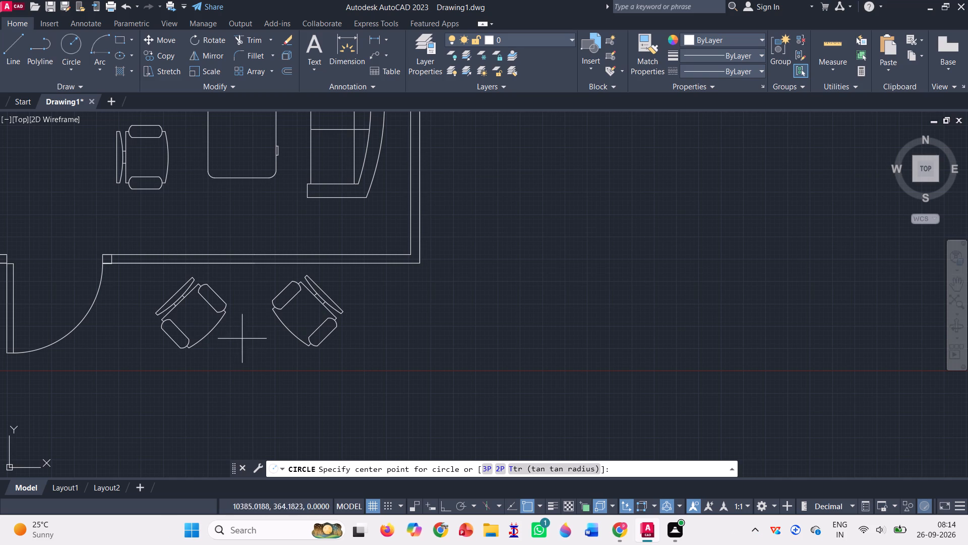
click(248, 369)
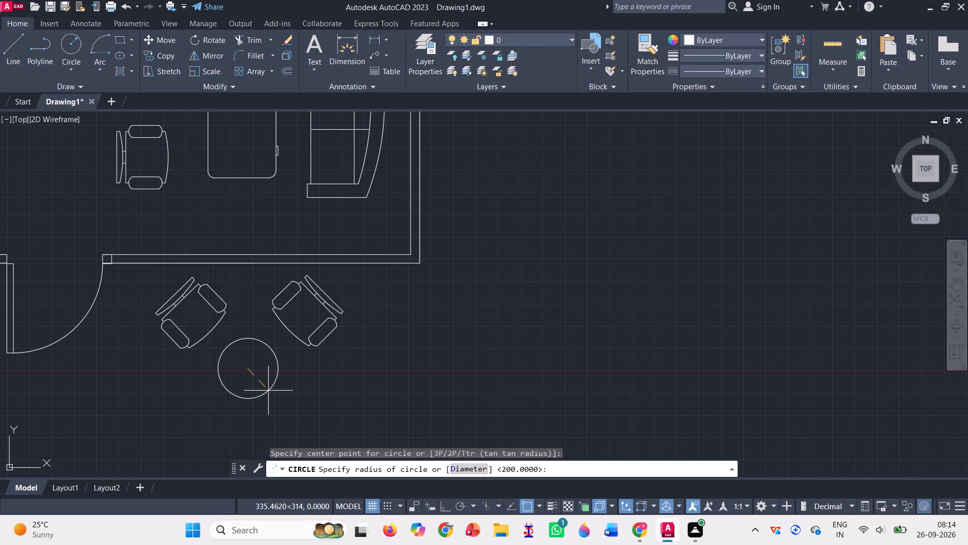
click(270, 391)
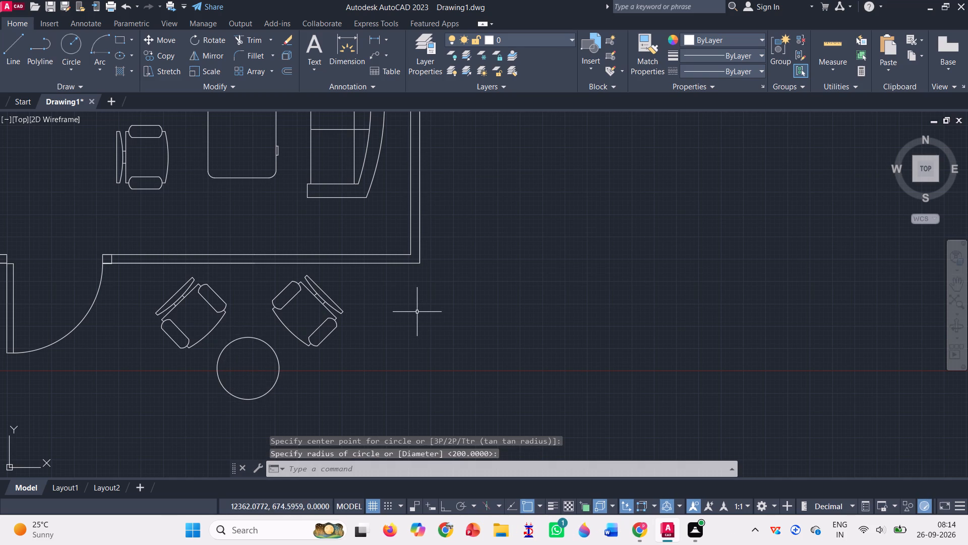
Copy the loose window block outside the plan onto the upper bedroom's top wall, aligning its upper-left corner with the outer wall line.
scroll(417, 313, down, 3)
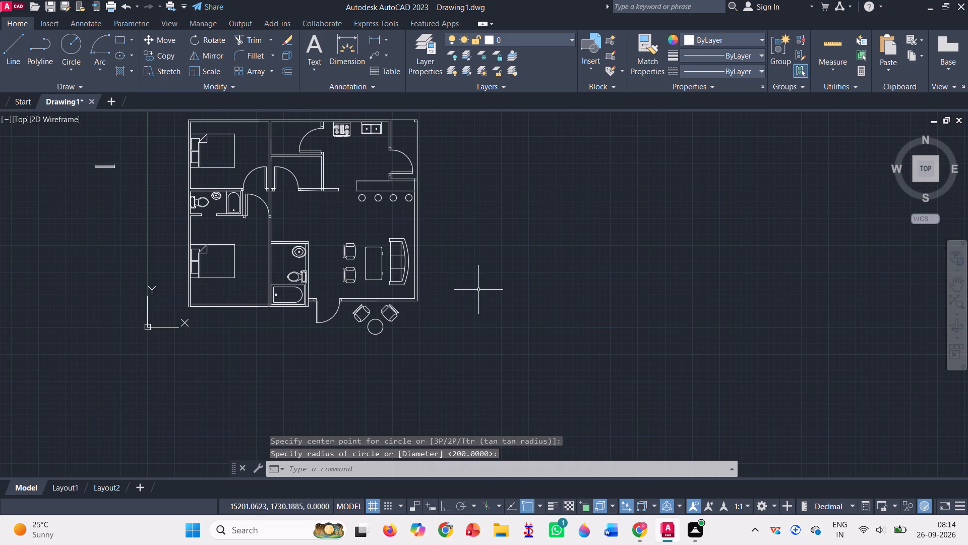
scroll(457, 247, down, 1)
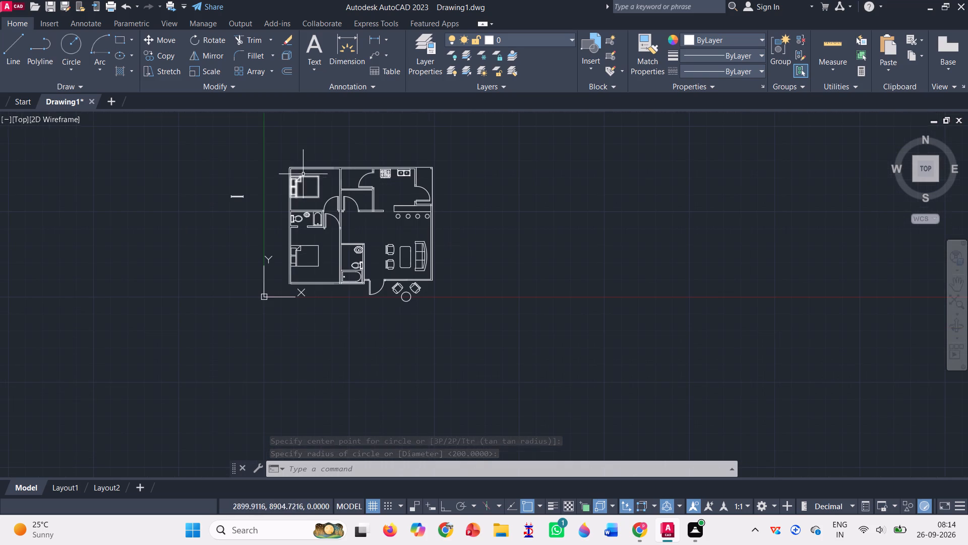
scroll(303, 174, up, 1)
scroll(215, 209, up, 2)
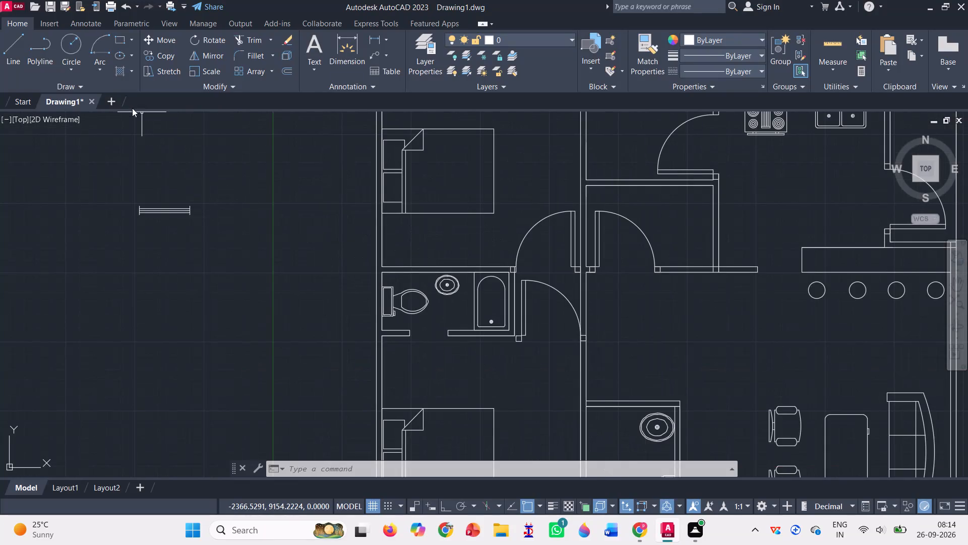
click(164, 57)
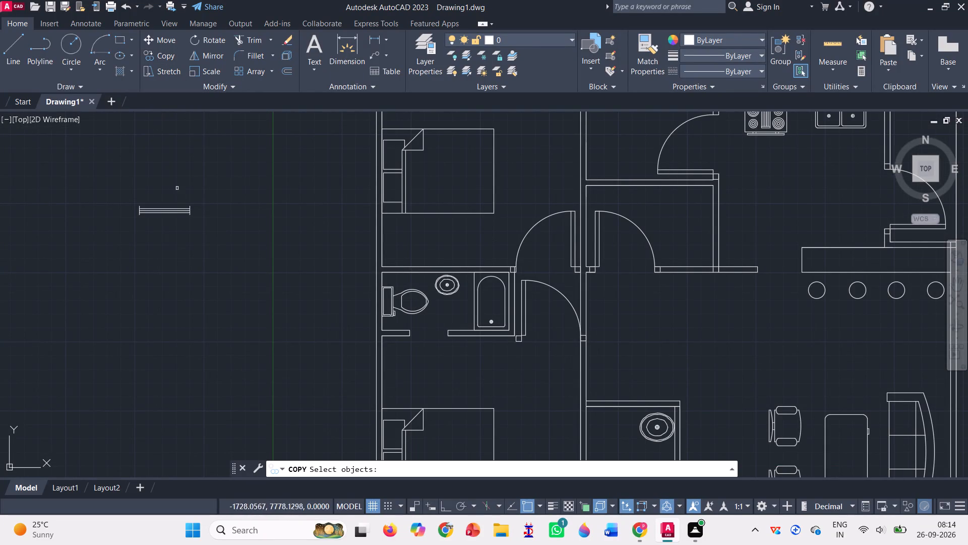
click(181, 211)
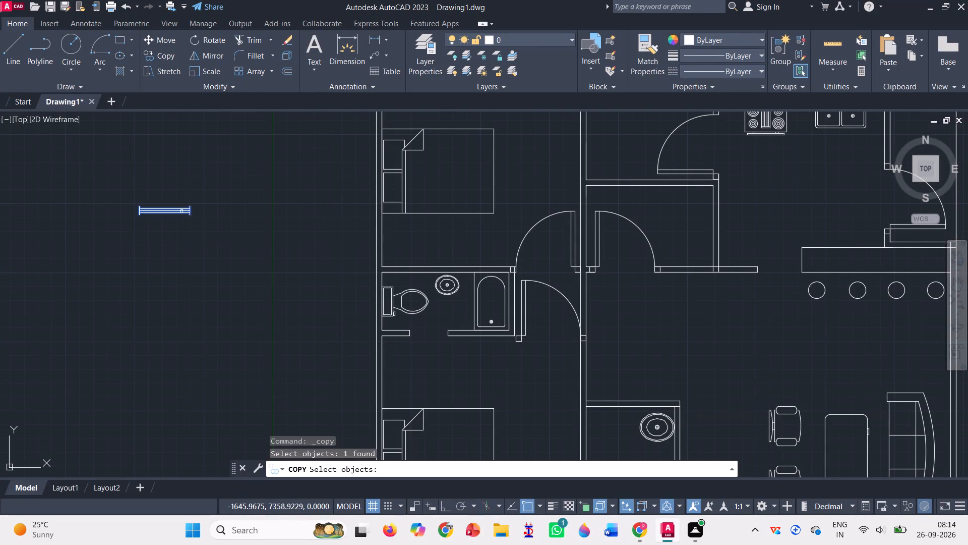
key(Return)
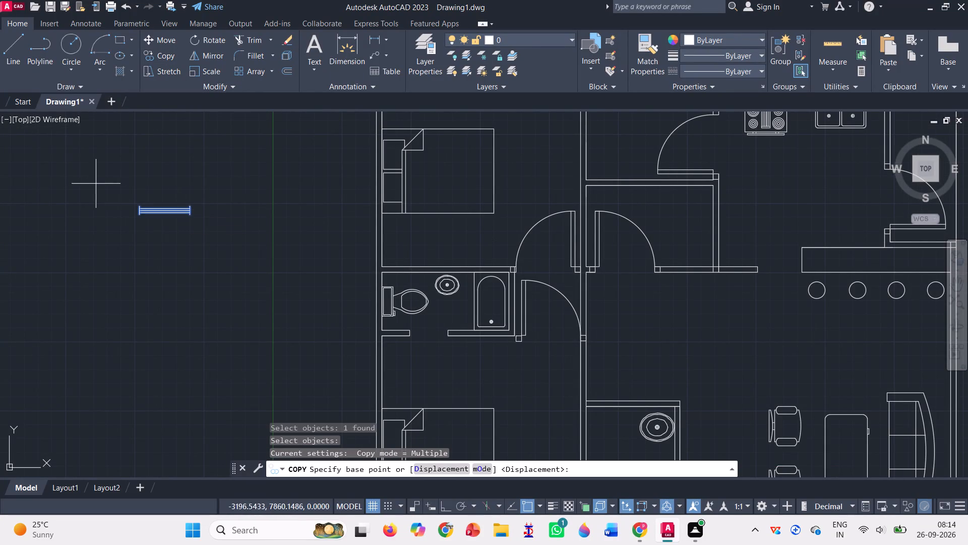
scroll(105, 183, up, 3)
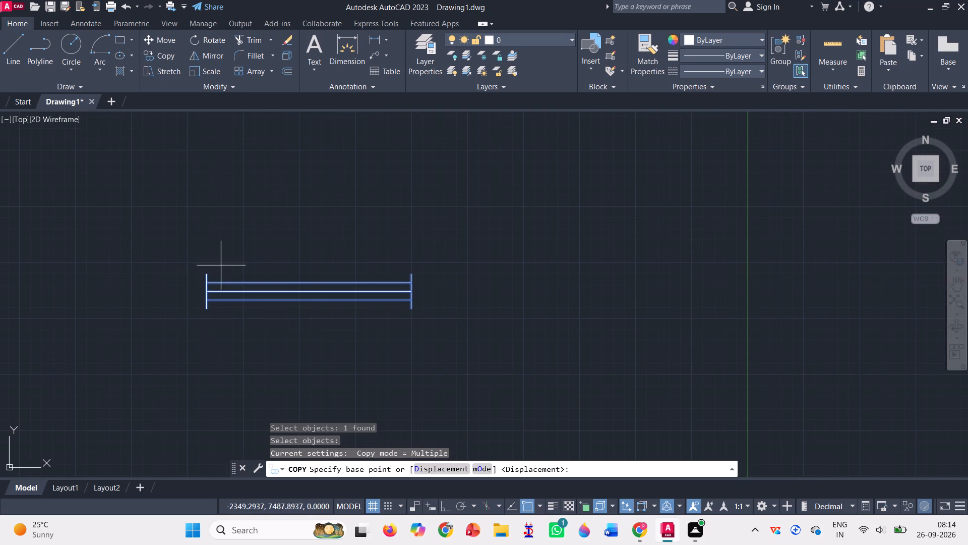
click(208, 271)
scroll(187, 265, down, 3)
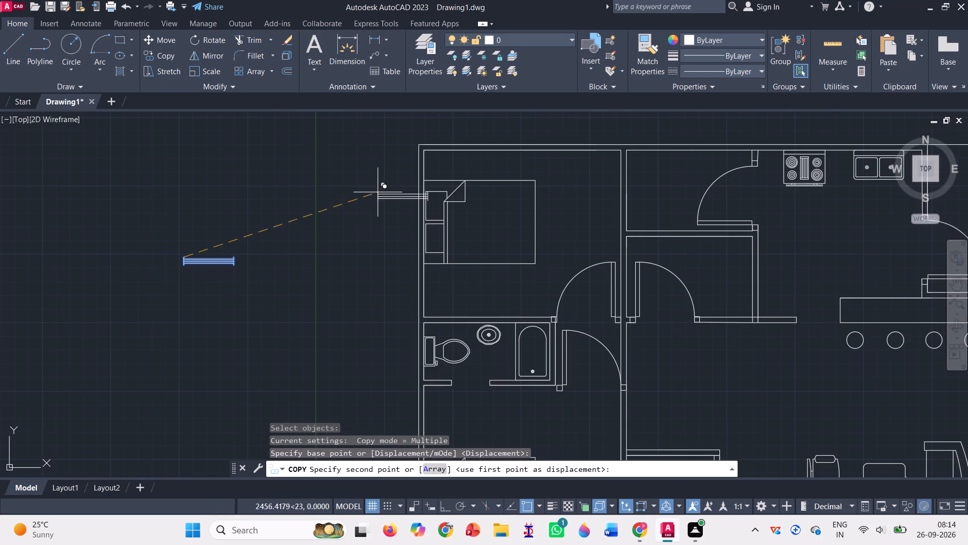
scroll(471, 134, up, 2)
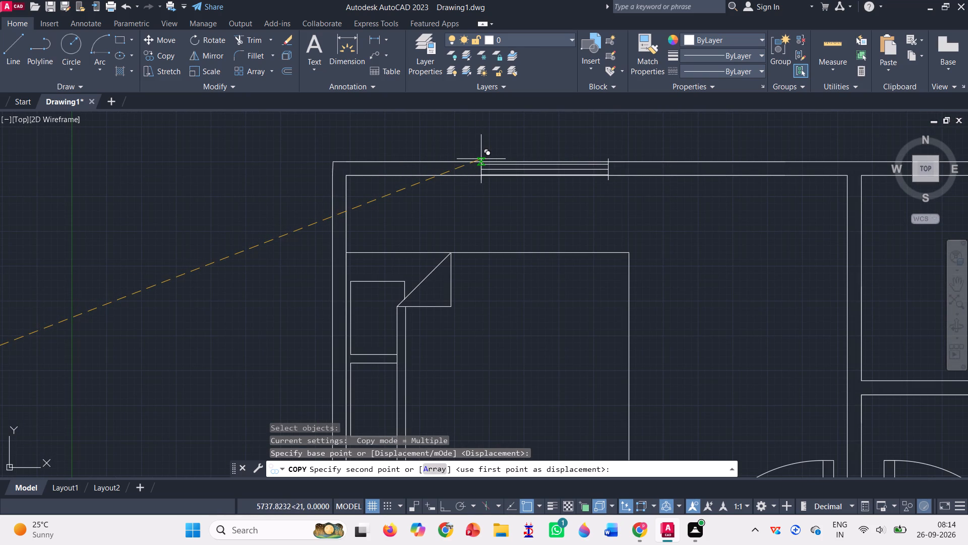
click(481, 159)
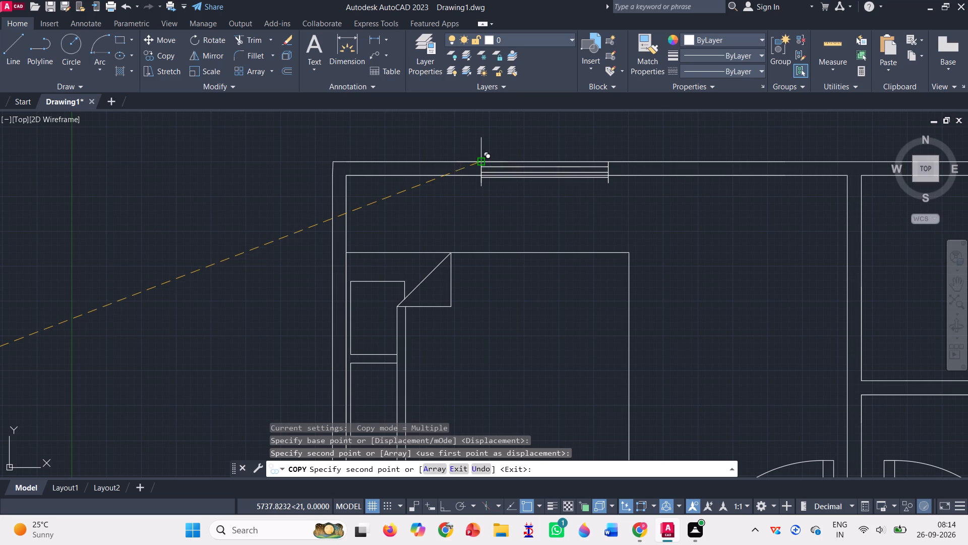
key(Return)
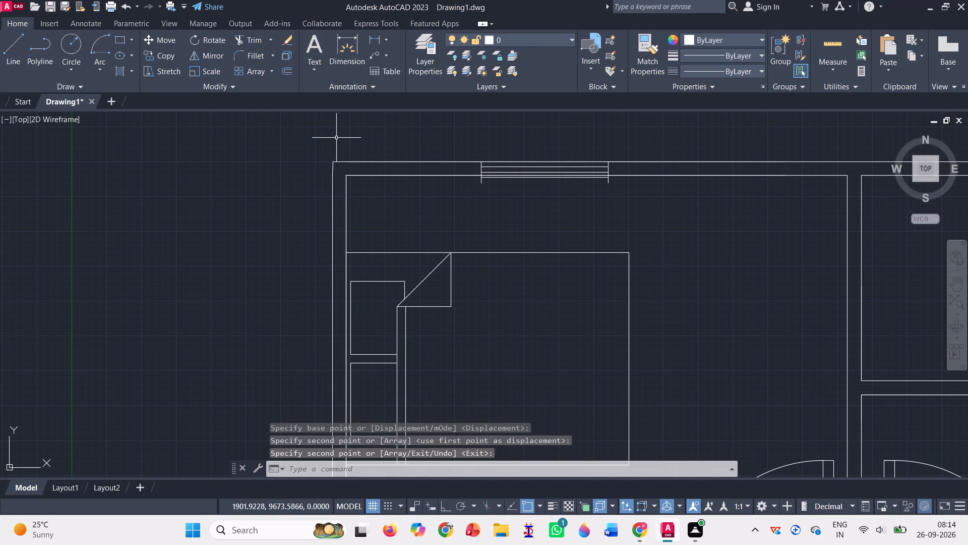
Scale down the copied bedroom window from its upper-left corner until its depth matches the wall thickness.
click(199, 68)
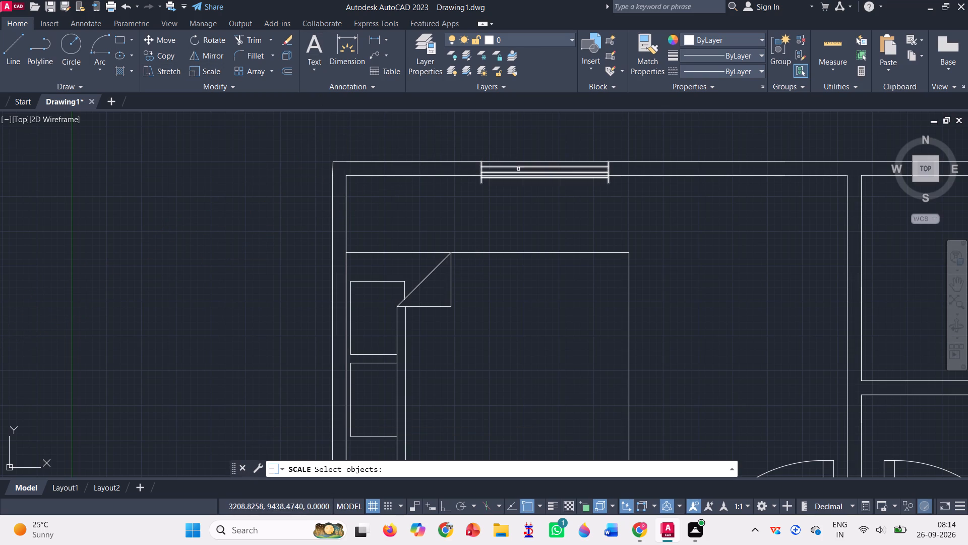
click(521, 166)
key(Return)
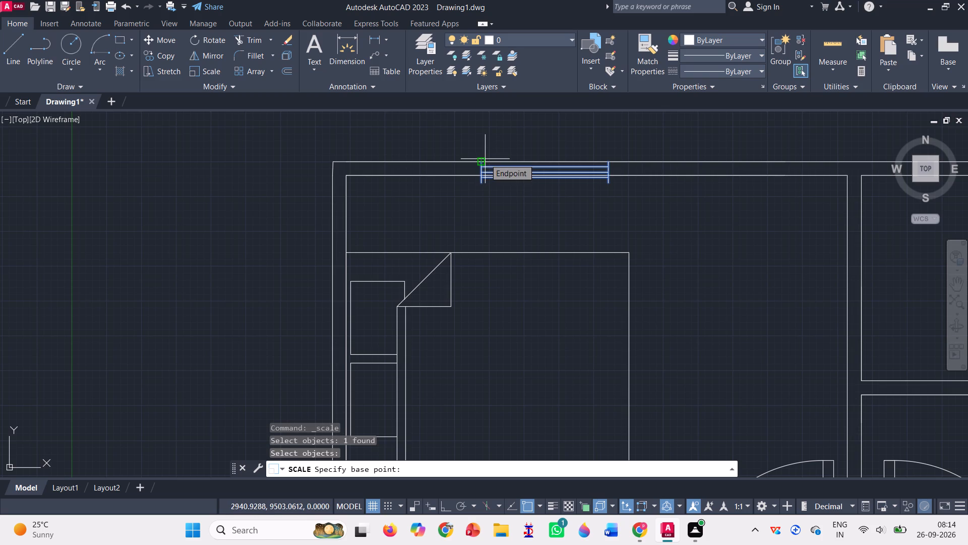
scroll(482, 160, up, 1)
click(480, 160)
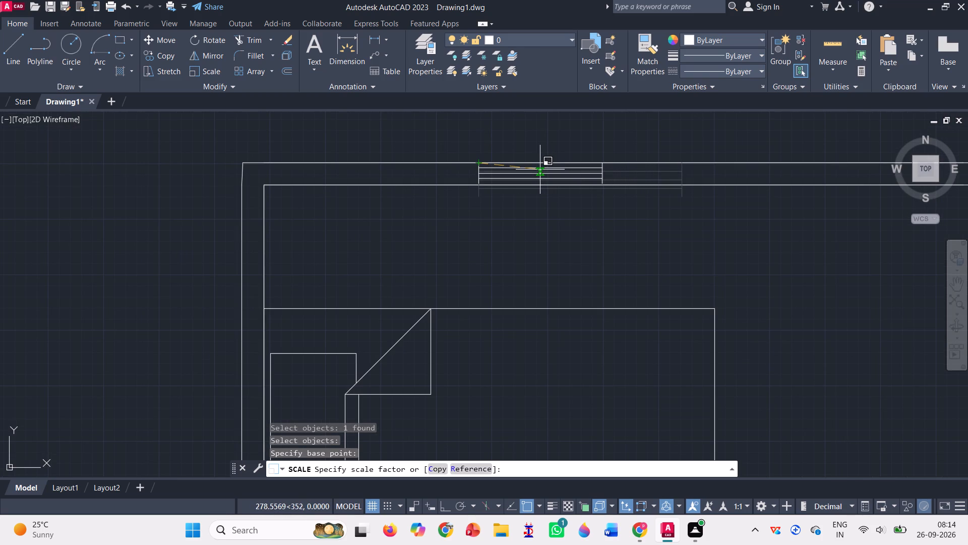
scroll(540, 170, up, 2)
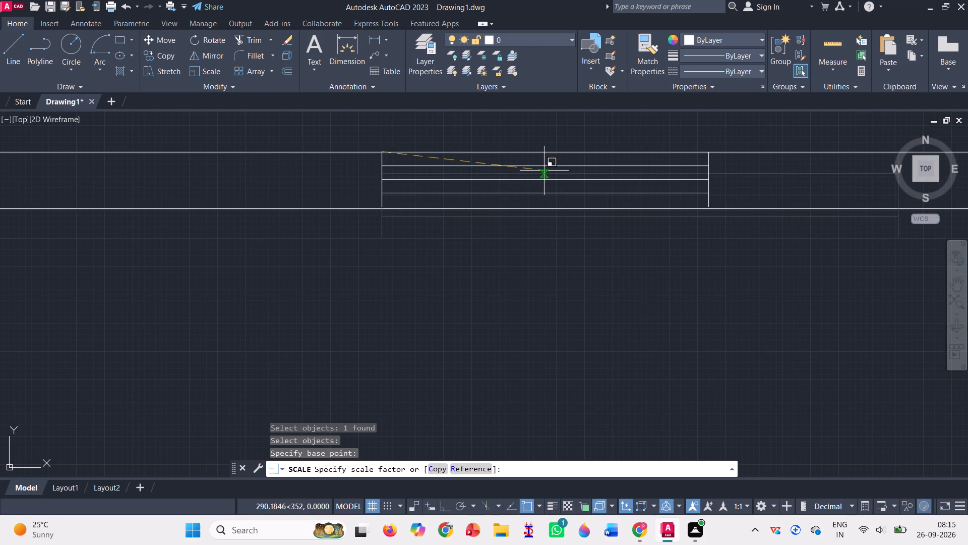
click(549, 172)
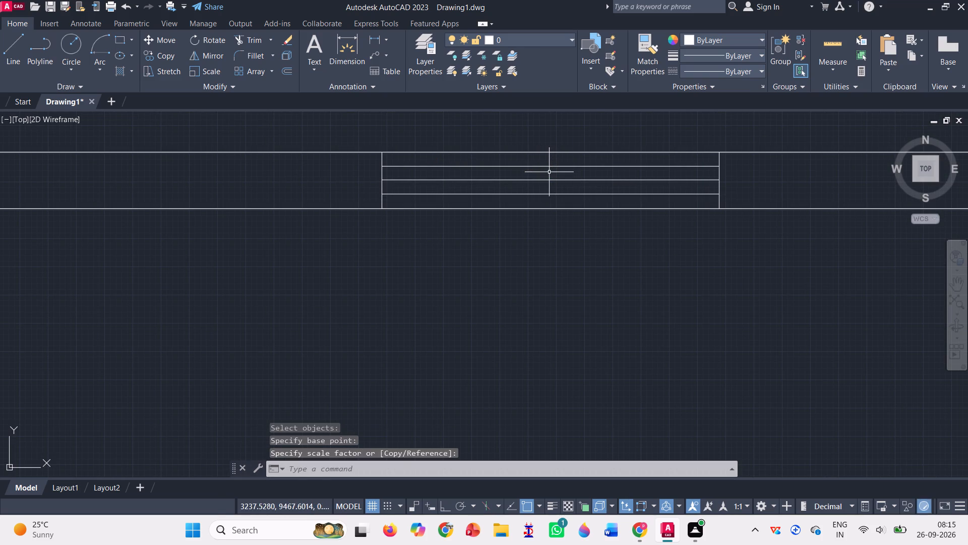
Copy the fitted bedroom window along the top wall to the kitchen, starting between the stove and the sink.
click(167, 50)
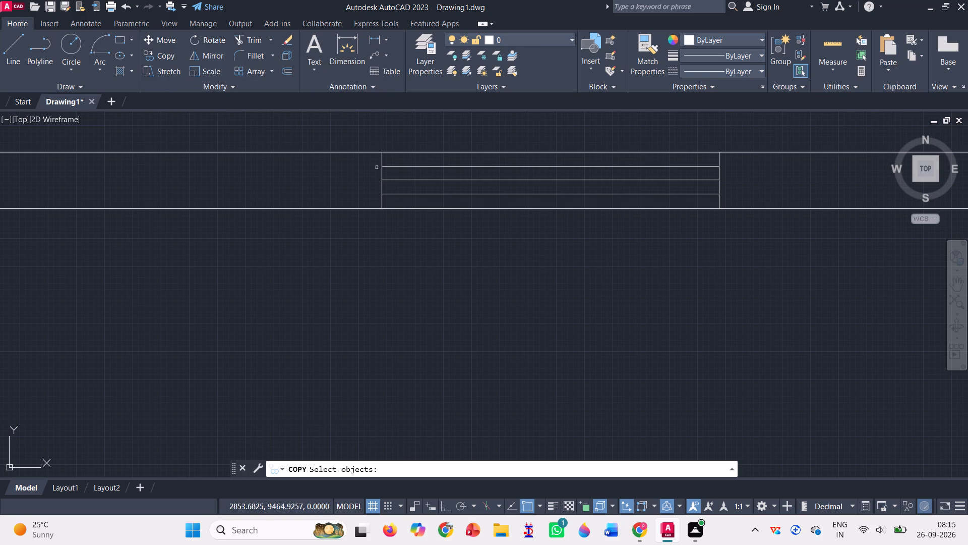
click(388, 168)
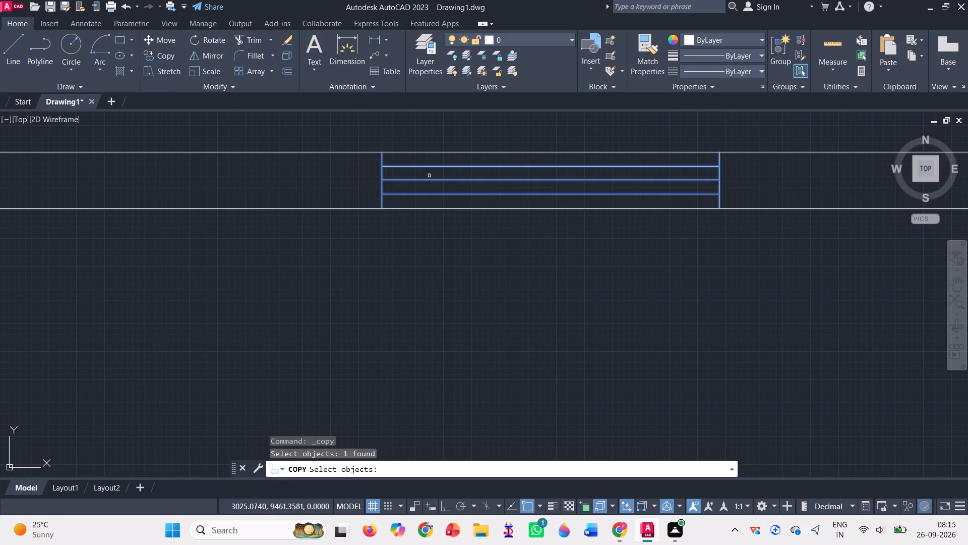
key(Return)
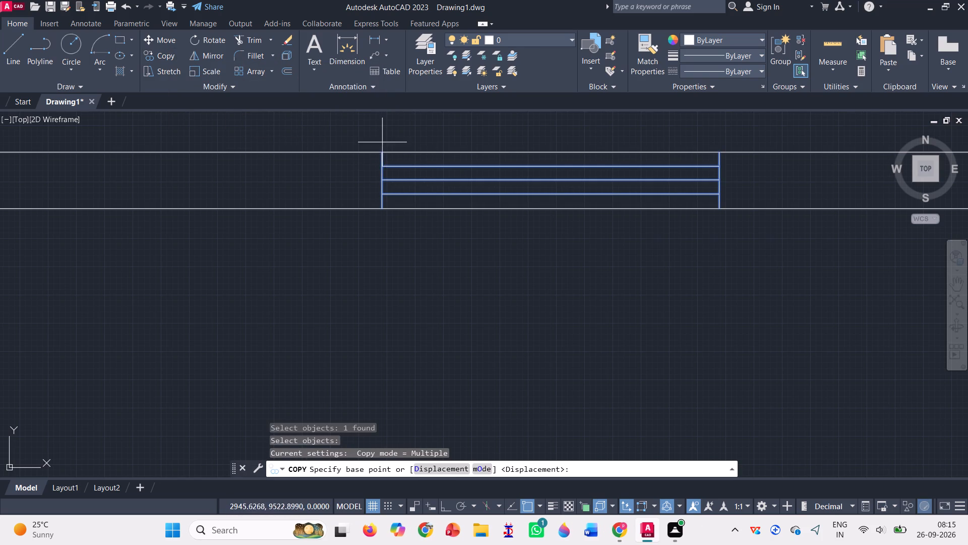
click(382, 153)
scroll(300, 172, down, 3)
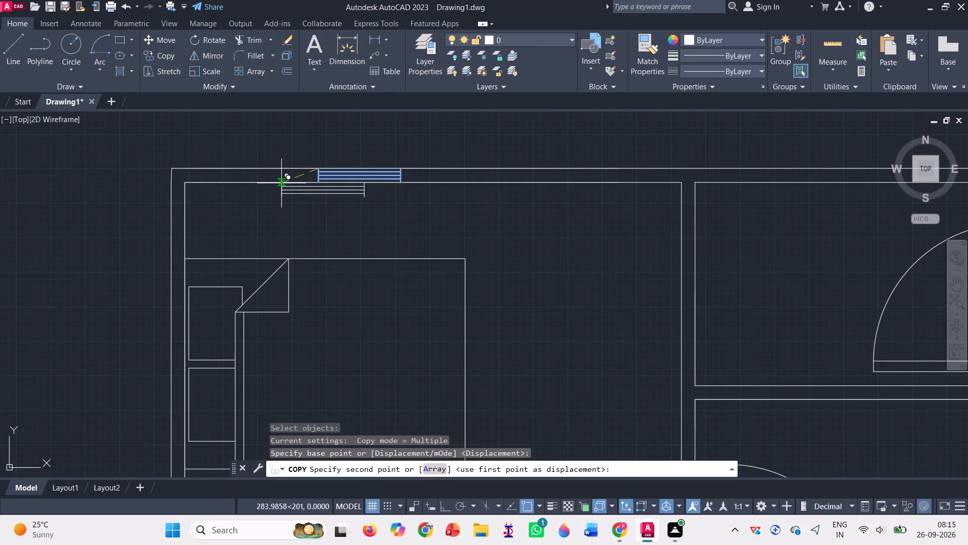
scroll(282, 188, down, 2)
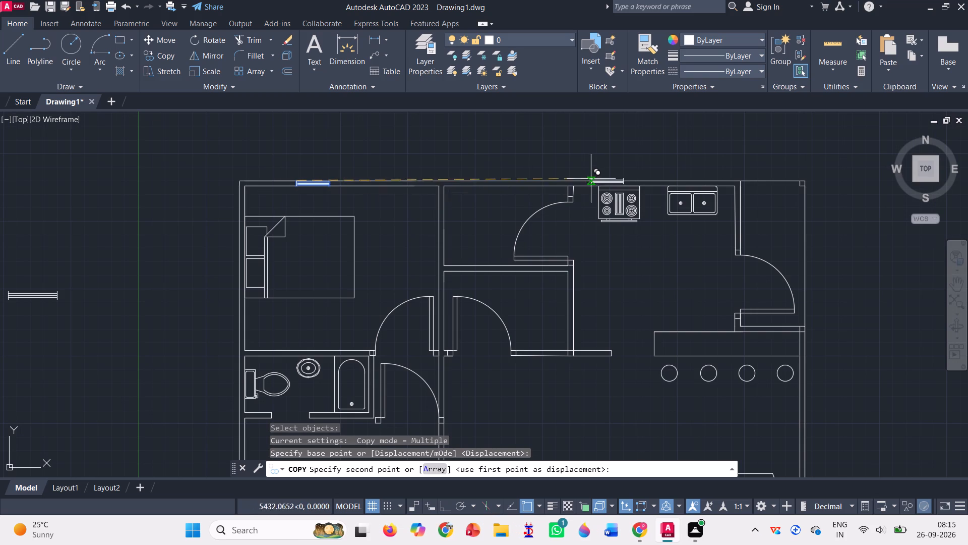
scroll(653, 181, up, 3)
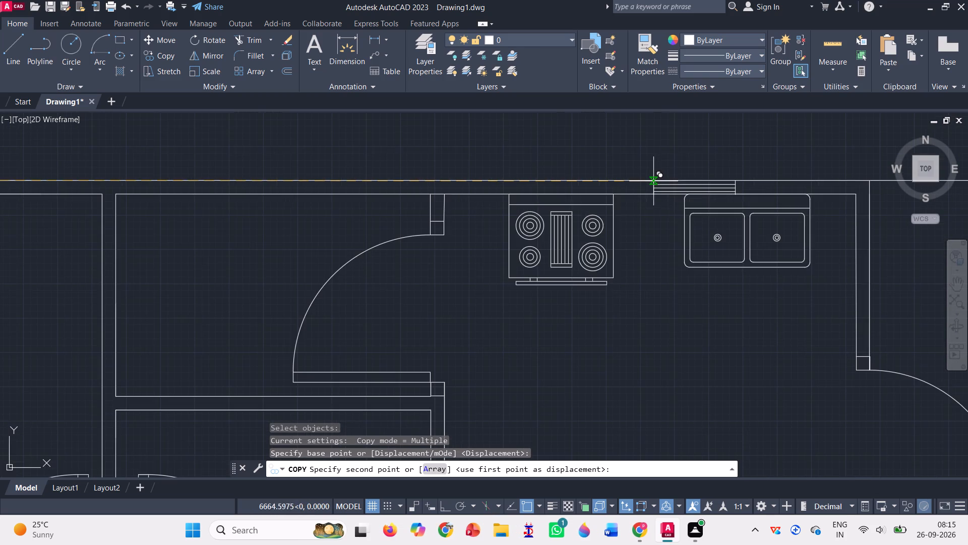
scroll(653, 181, up, 1)
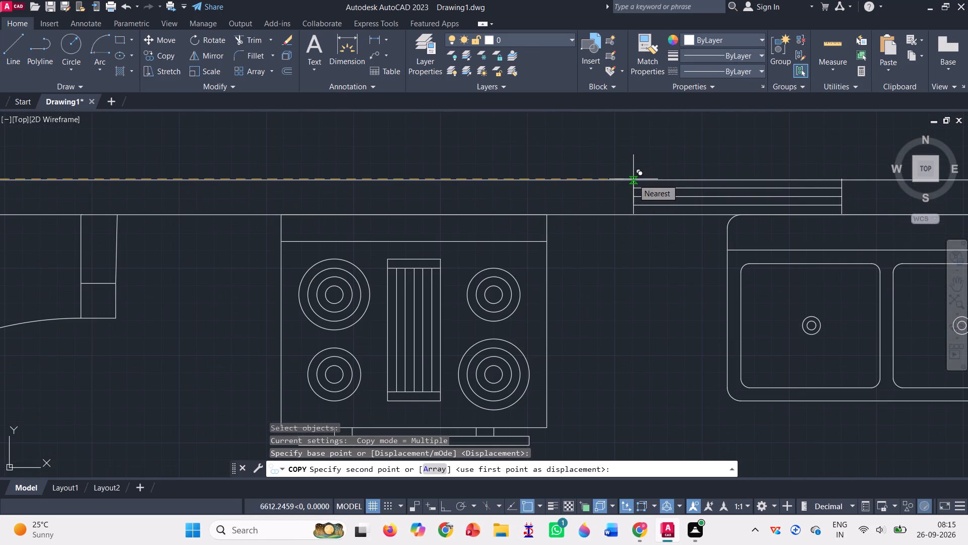
click(633, 179)
Place another window copy in the top wall of the small room between the upper bedroom and the kitchen.
scroll(633, 182, down, 3)
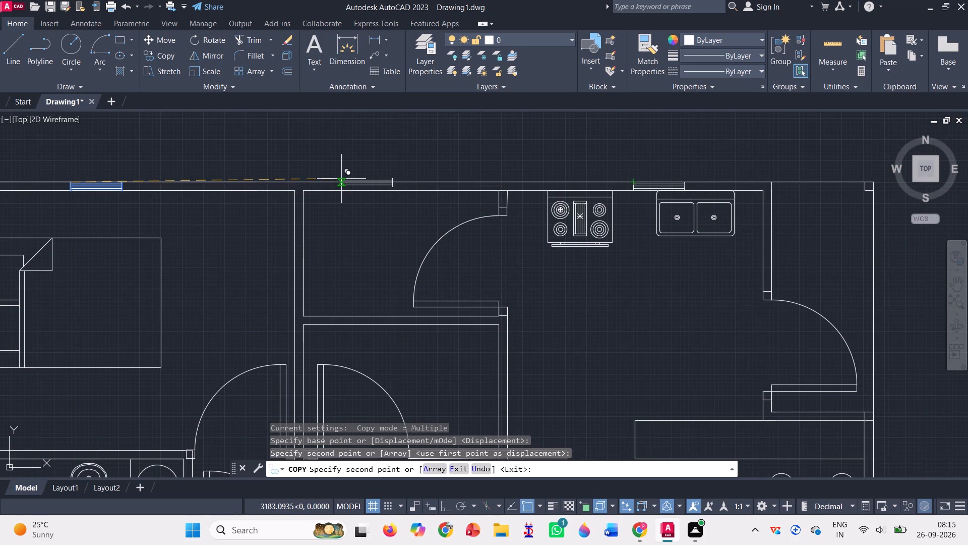
scroll(341, 177, up, 5)
scroll(341, 176, down, 3)
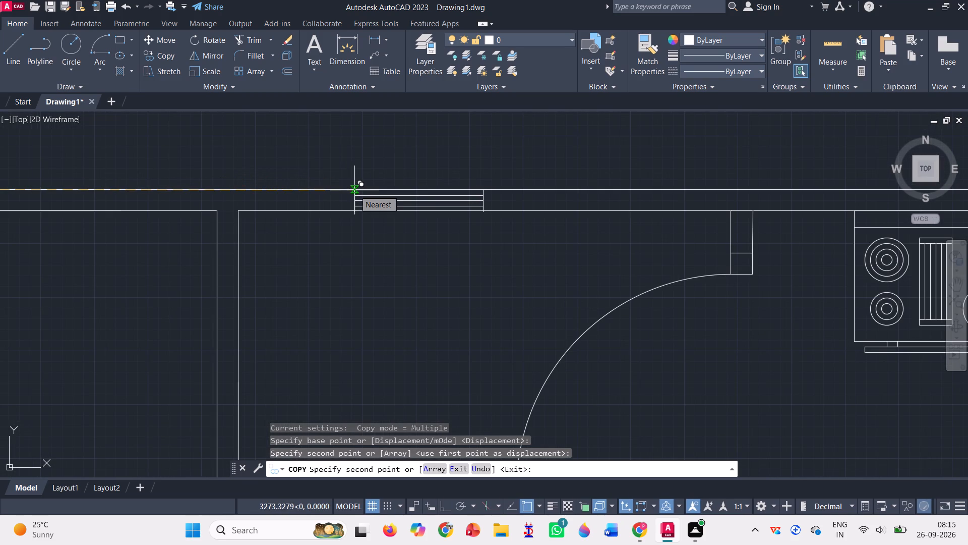
click(354, 190)
Place two window copies side by side in the living area's bottom wall, behind the outdoor armchairs.
scroll(362, 220, down, 5)
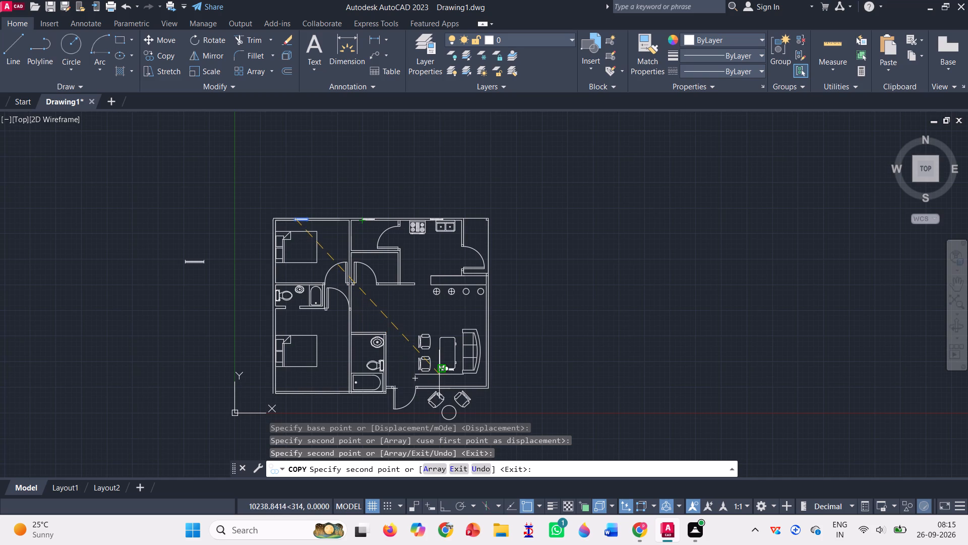
scroll(439, 374, up, 4)
scroll(494, 366, down, 2)
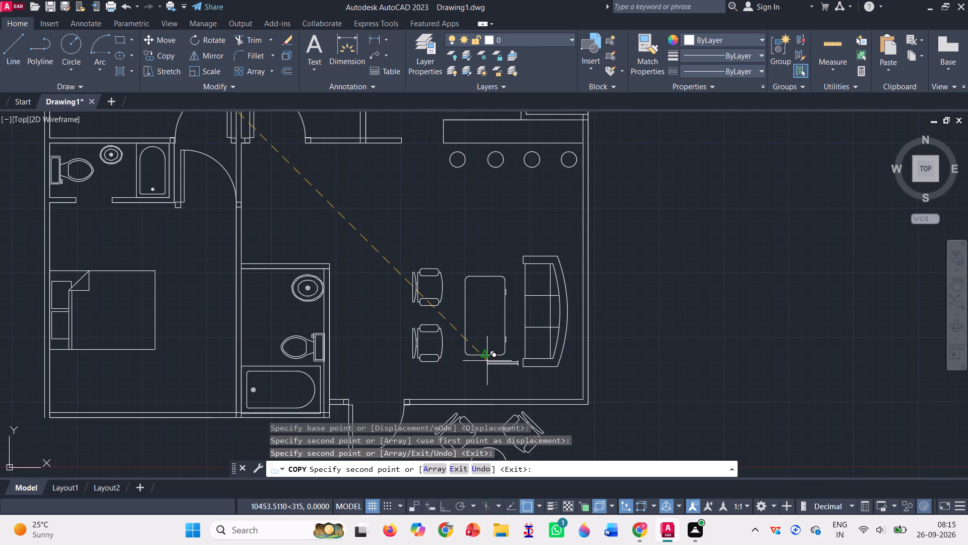
scroll(483, 421, up, 3)
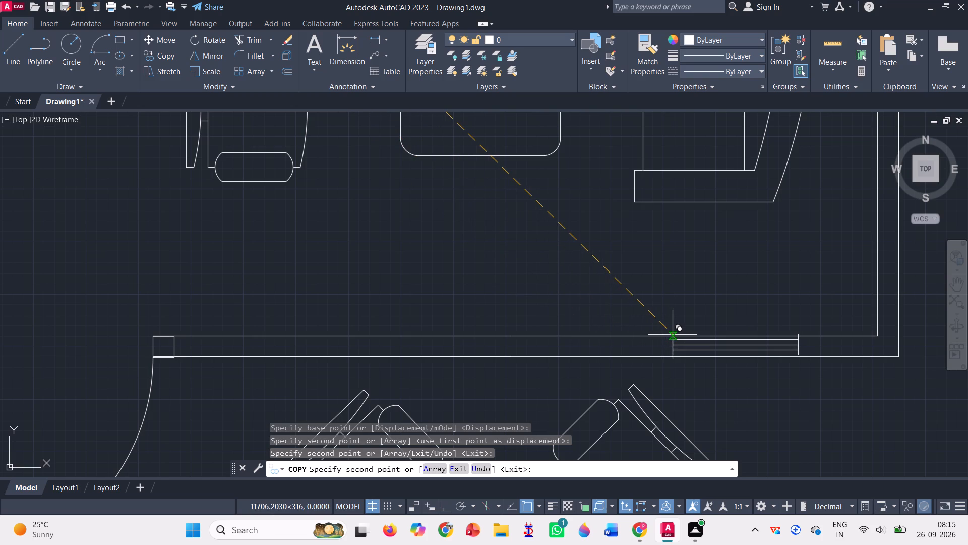
click(673, 335)
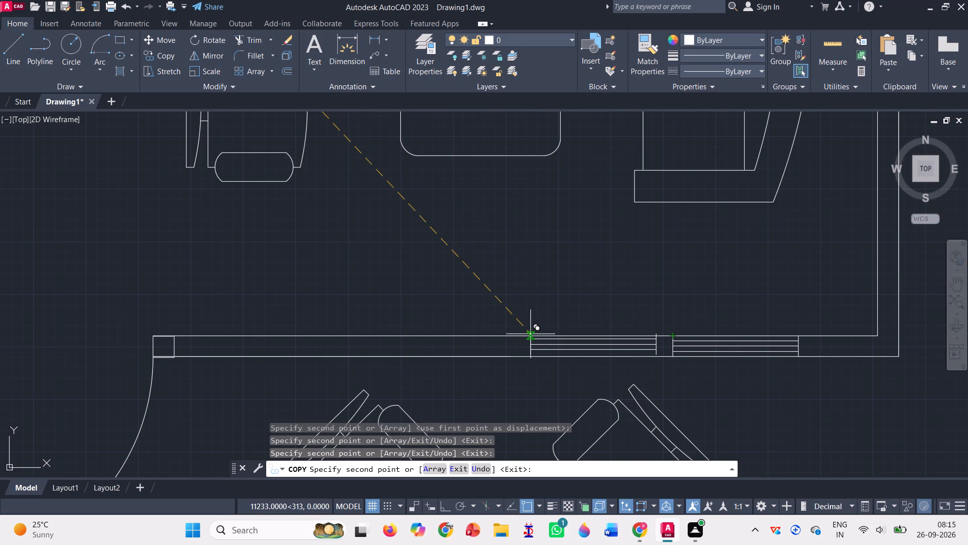
double_click(525, 336)
Place three window copies in a row with small gaps in the lower bedroom's bottom wall.
scroll(467, 297, down, 3)
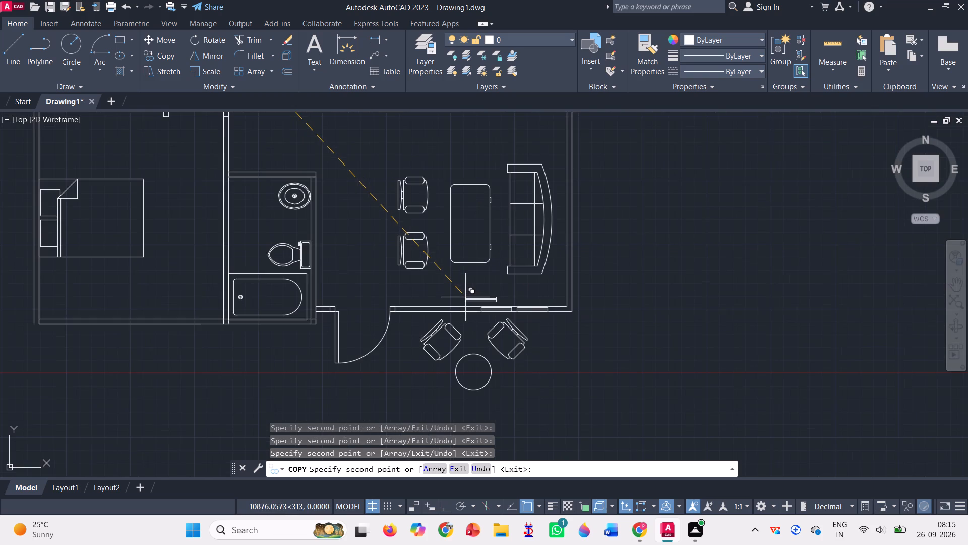
scroll(465, 297, down, 1)
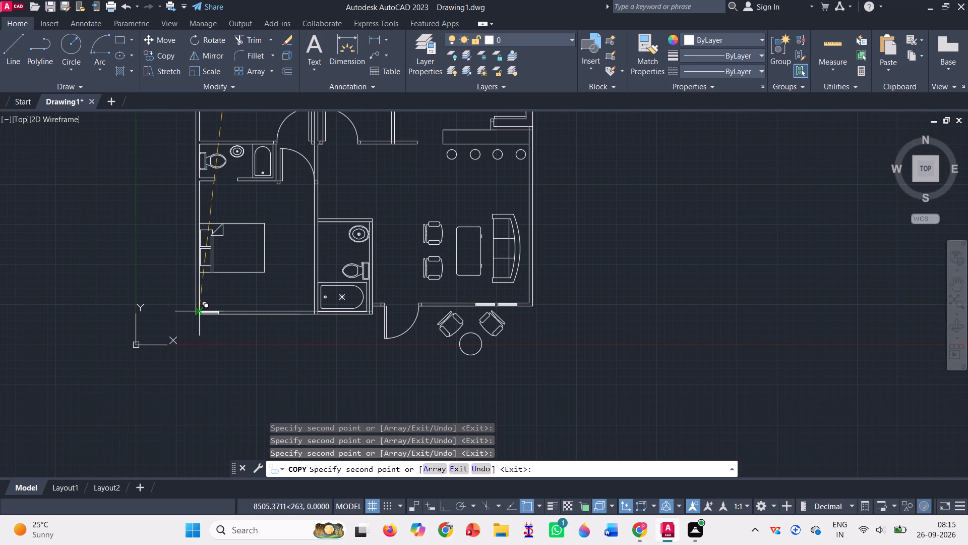
scroll(206, 306, up, 3)
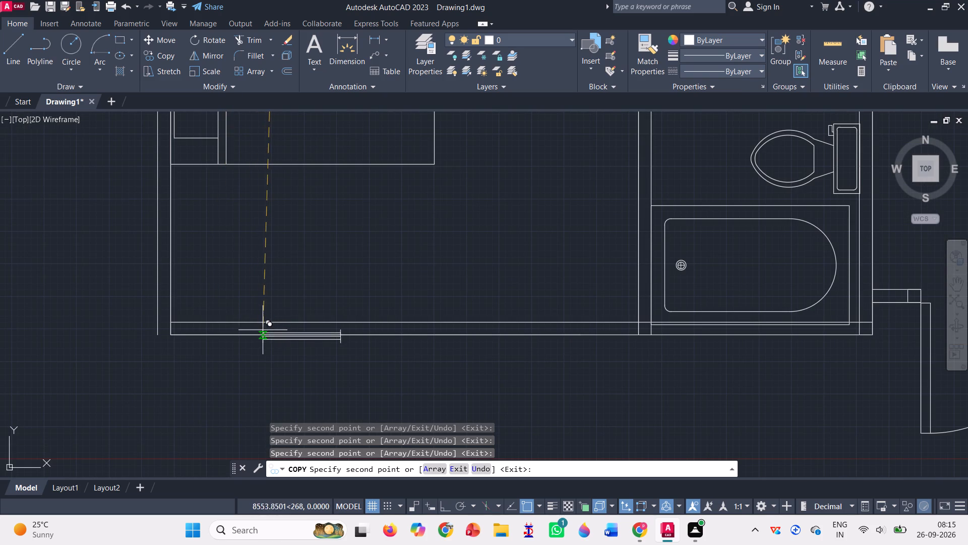
double_click(276, 322)
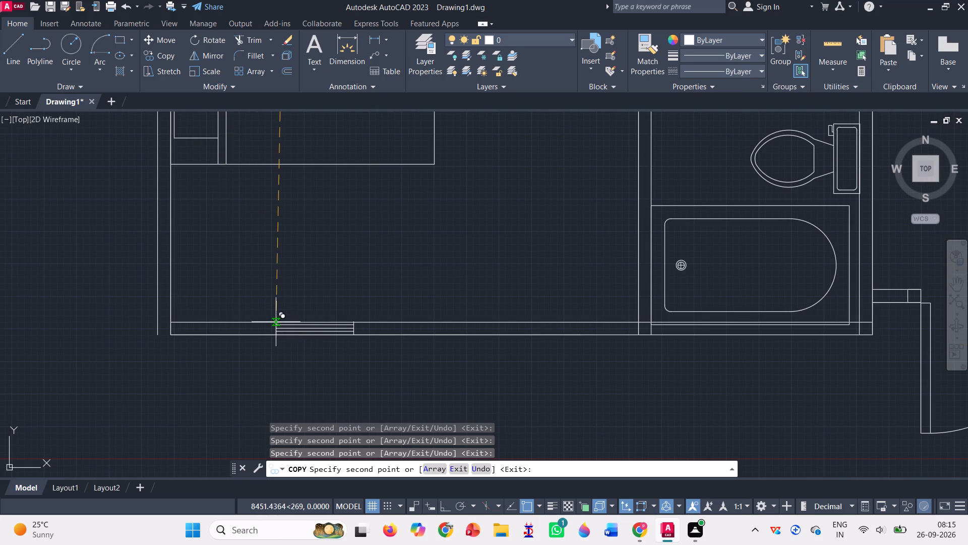
double_click(365, 325)
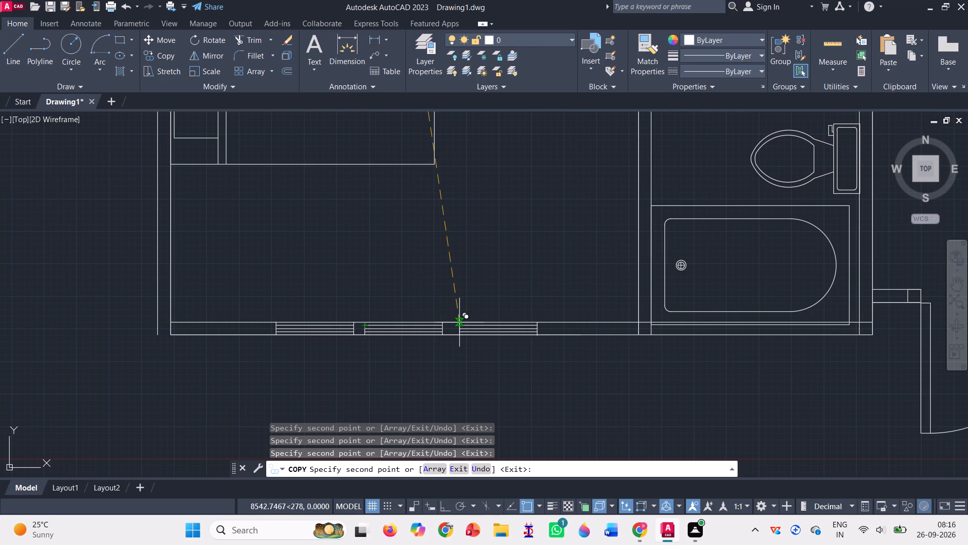
click(459, 322)
scroll(420, 297, down, 2)
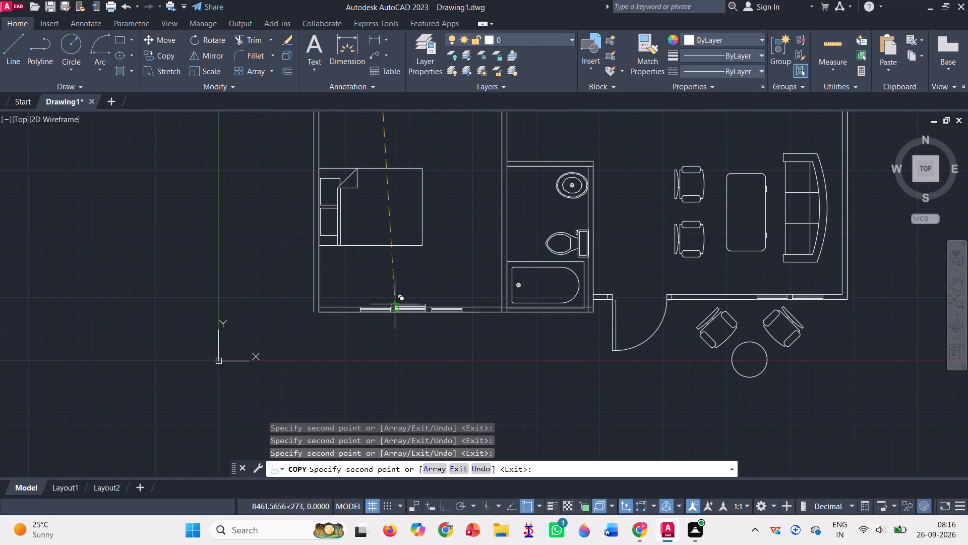
Place a spare horizontal window copy in the empty space outside the living area's right wall and finish copying.
scroll(398, 300, down, 1)
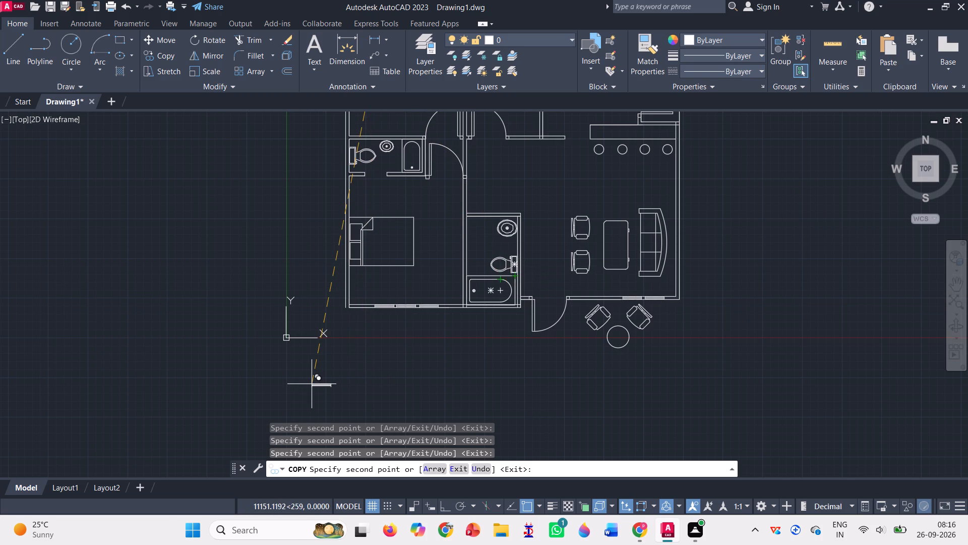
click(720, 271)
key(Escape)
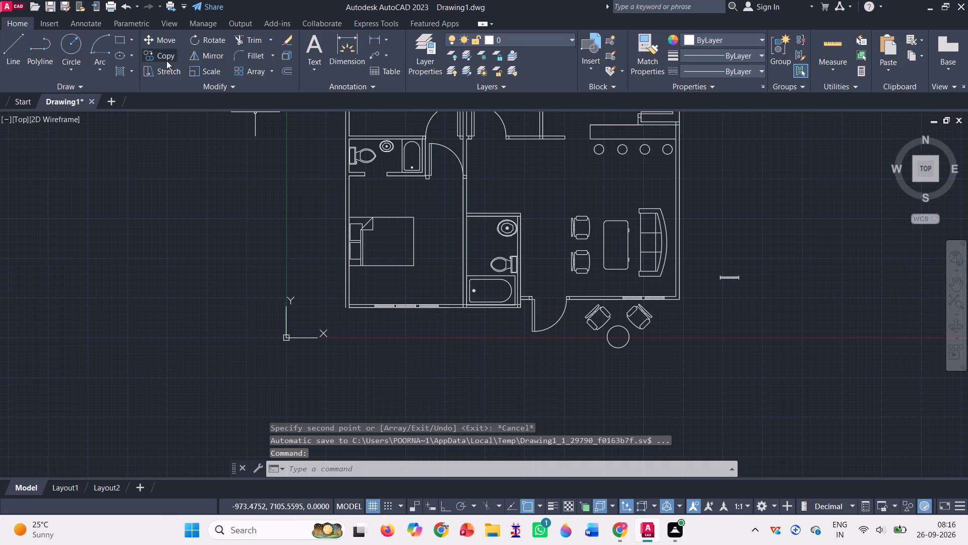
Rotate the spare window to 270° about its upper-left corner, with Ortho on, so it stands vertical.
click(211, 33)
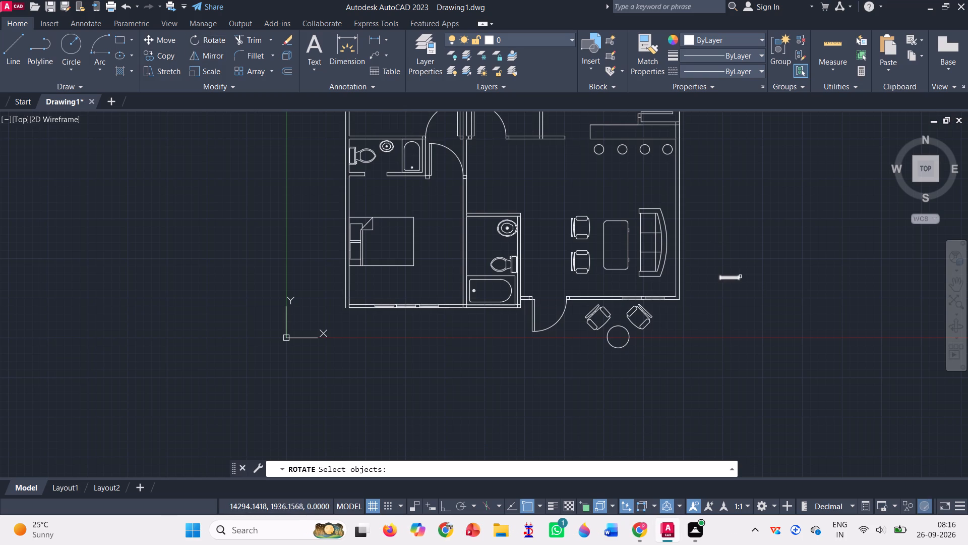
click(740, 278)
key(Return)
scroll(740, 278, up, 5)
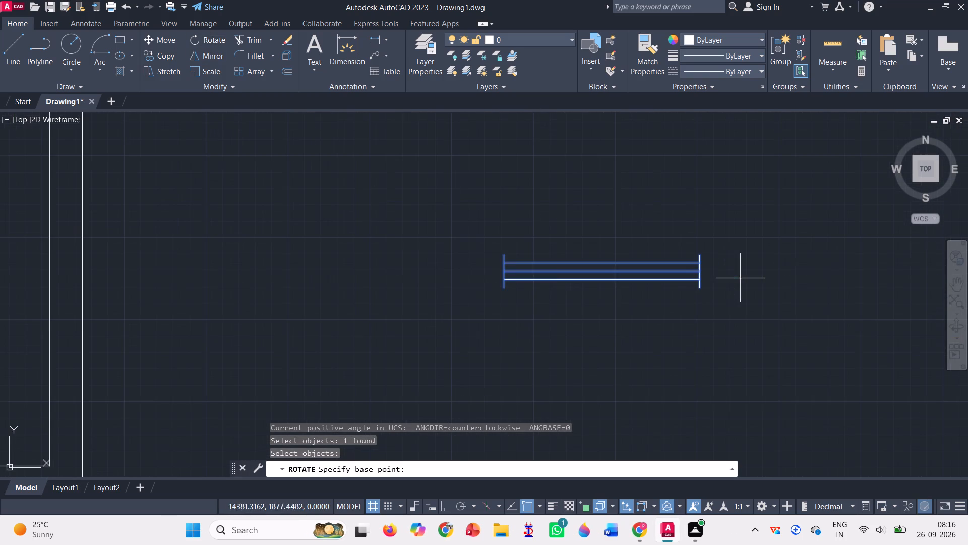
click(499, 256)
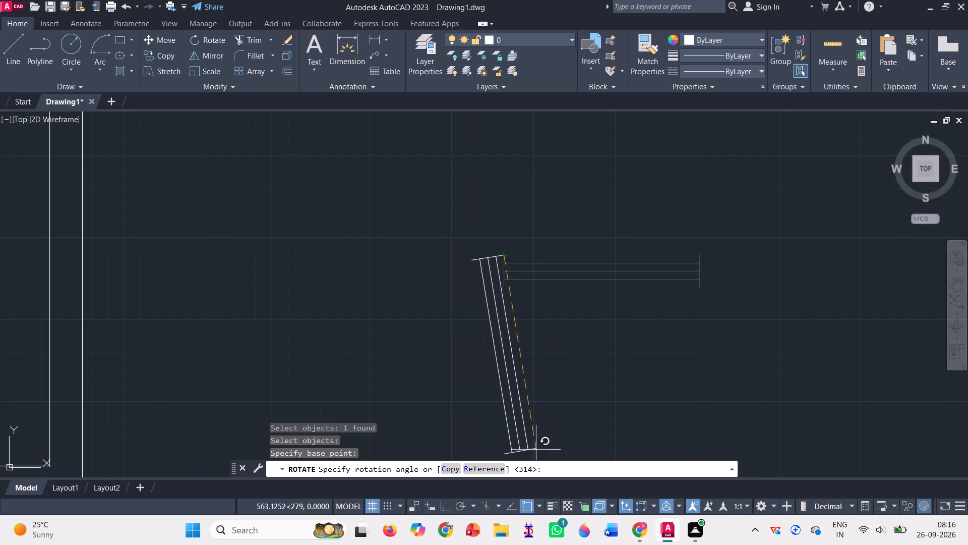
click(447, 504)
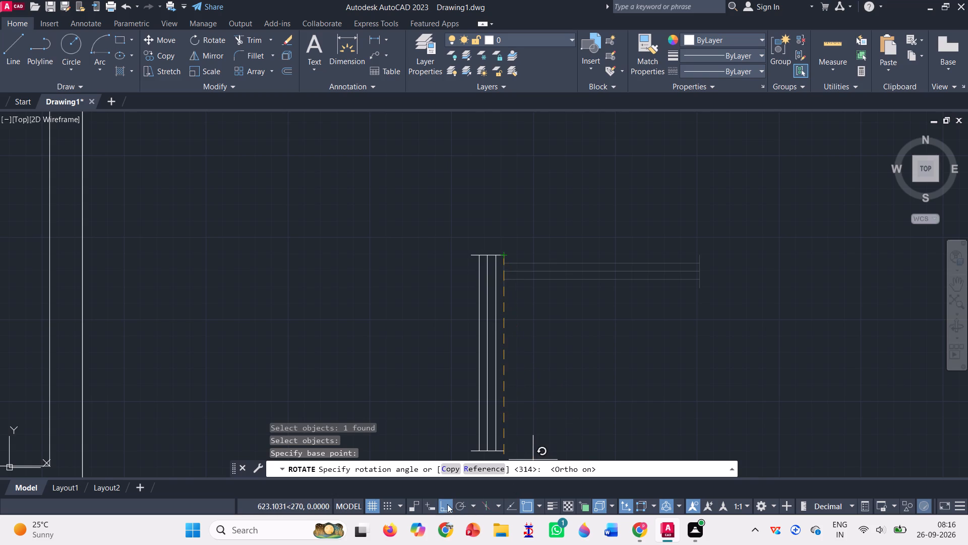
click(503, 416)
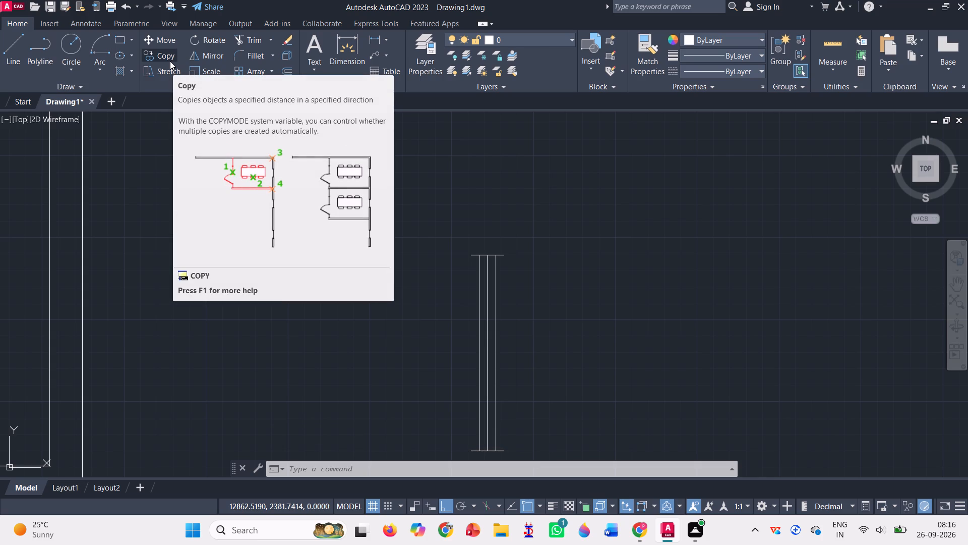
Copy the vertical window by its upper-right corner three times into the living area's right wall, in a row with small gaps behind the sofa.
click(170, 60)
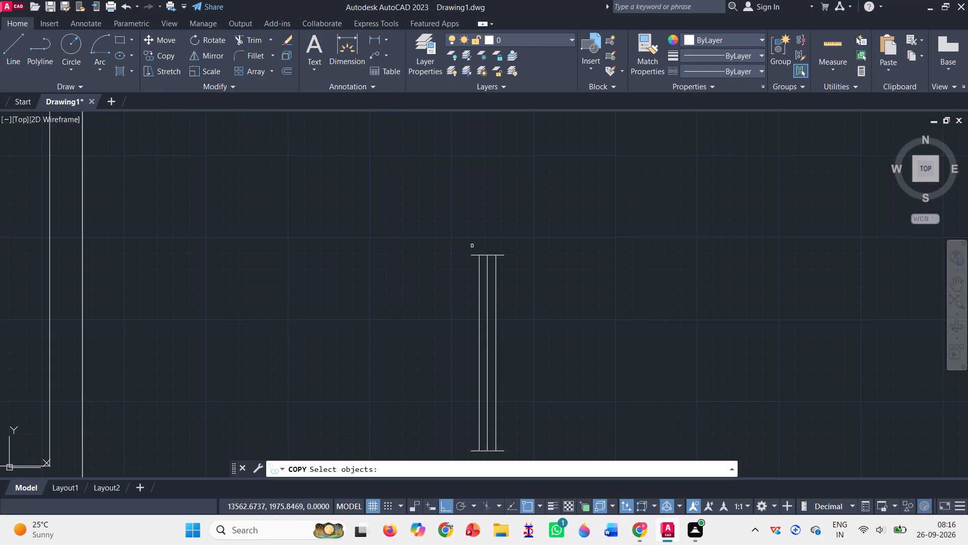
click(482, 256)
key(Return)
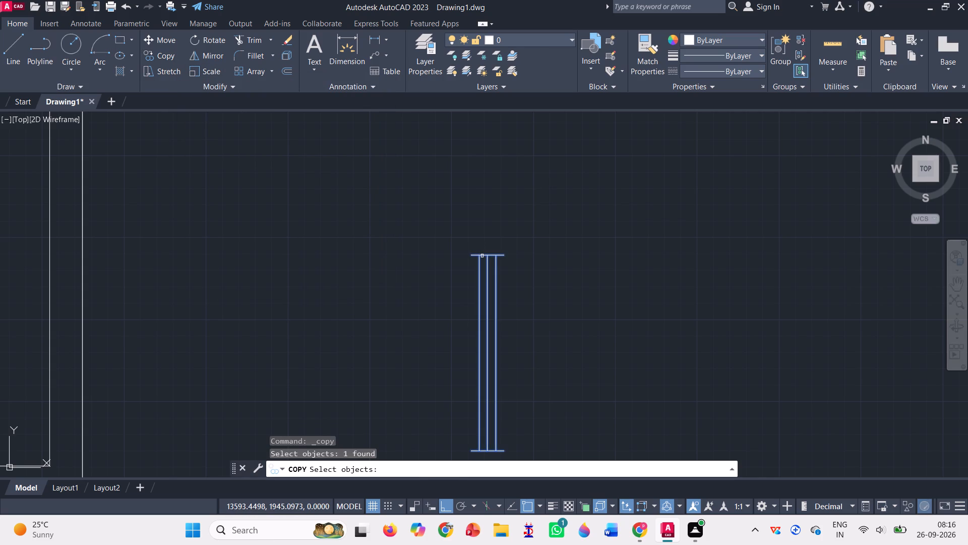
click(507, 256)
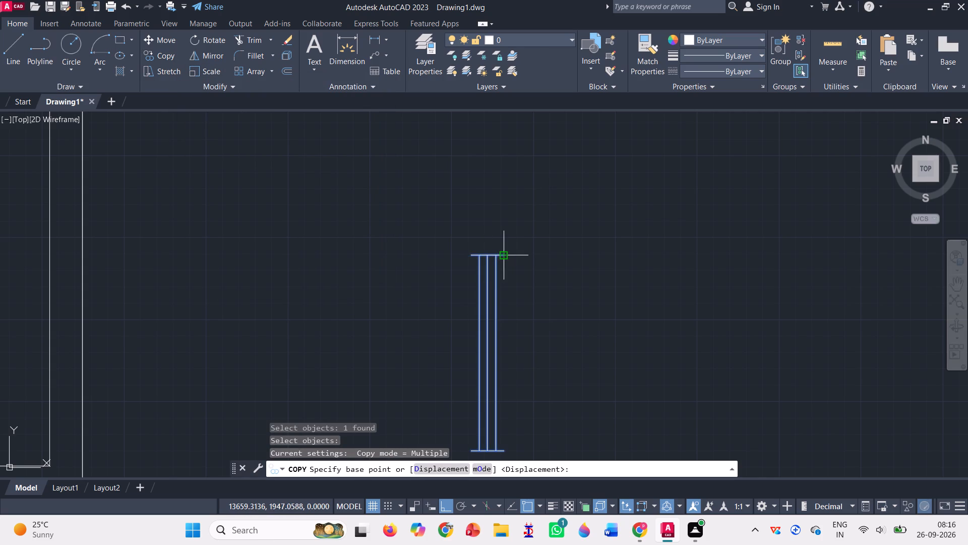
scroll(517, 250, down, 5)
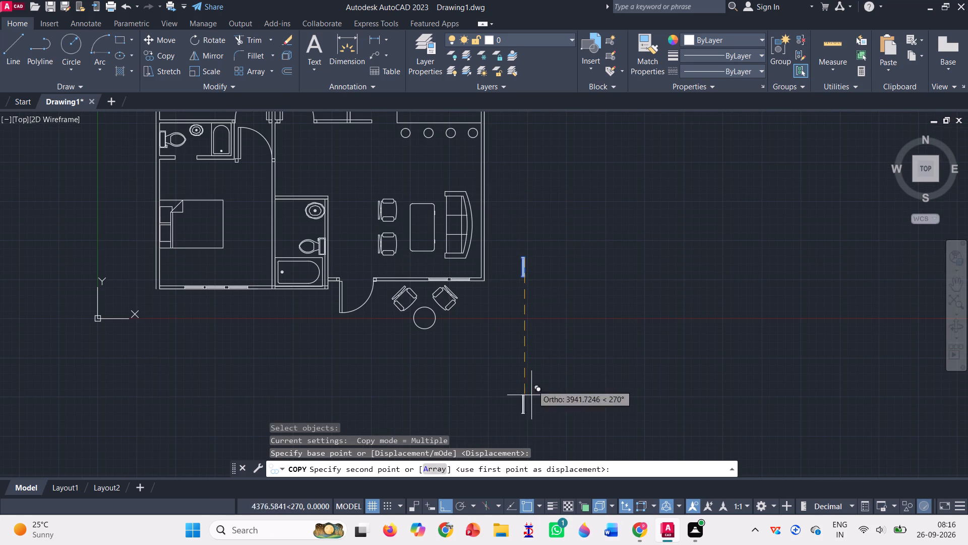
click(442, 503)
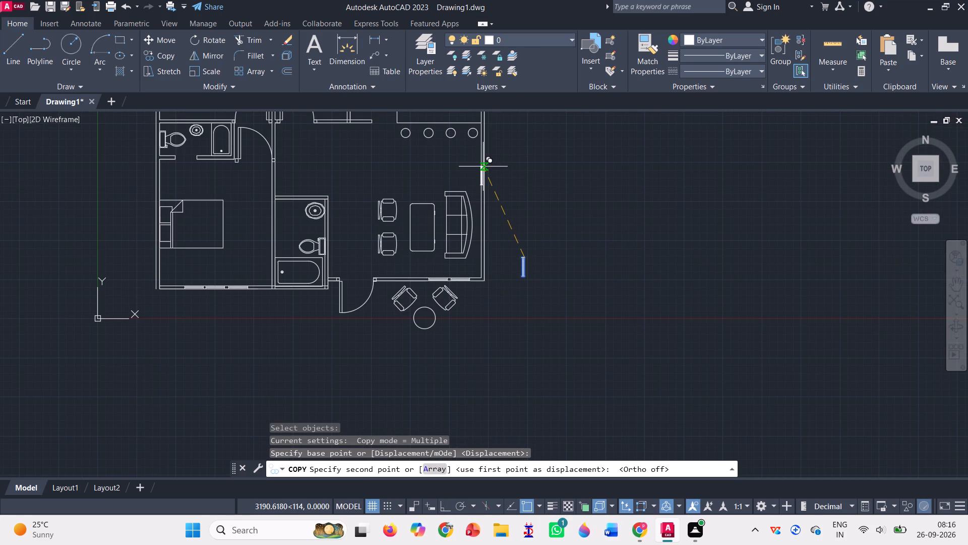
scroll(483, 167, up, 2)
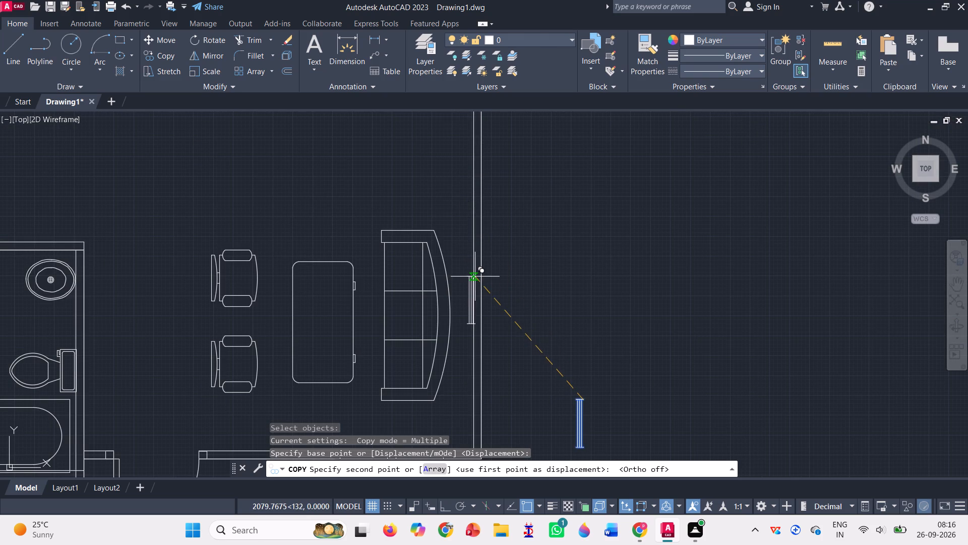
scroll(481, 198, up, 1)
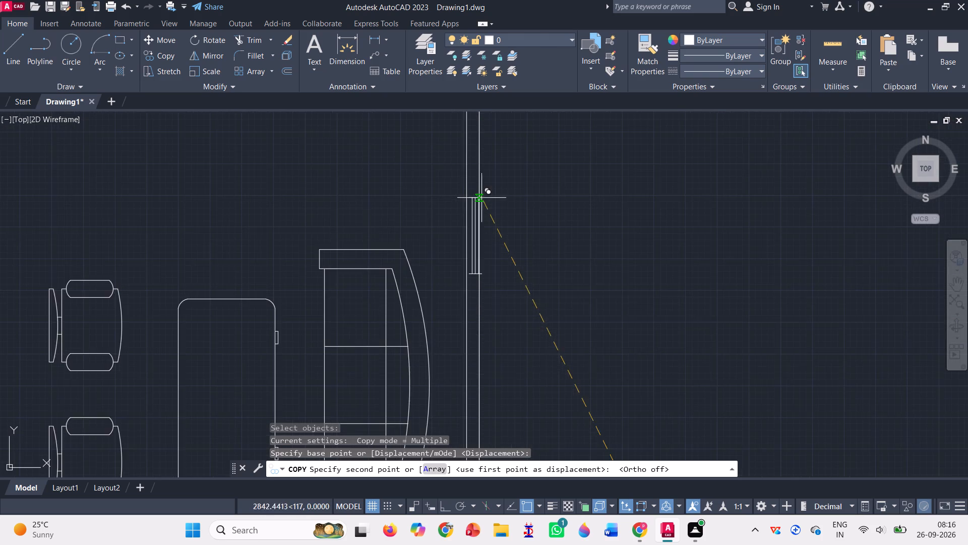
scroll(479, 199, up, 3)
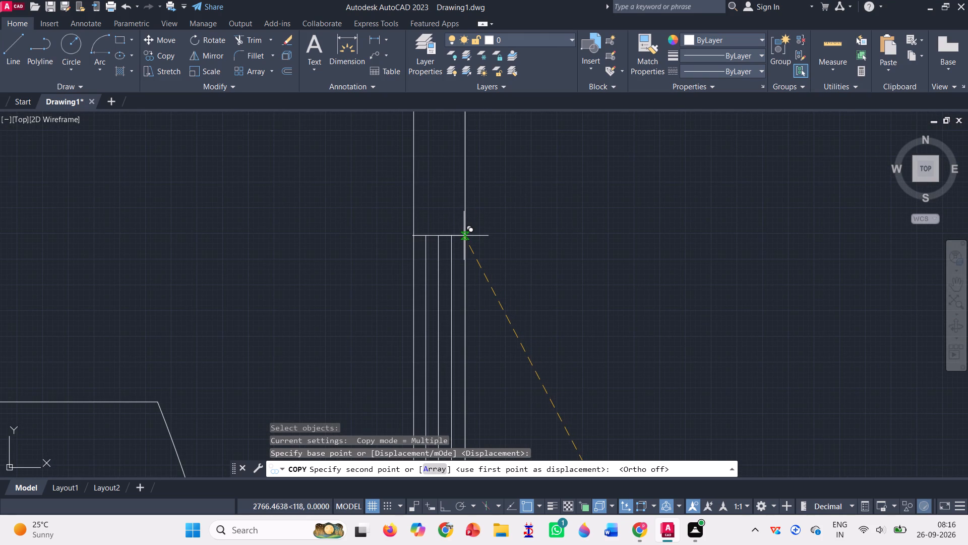
click(464, 236)
scroll(523, 232, down, 3)
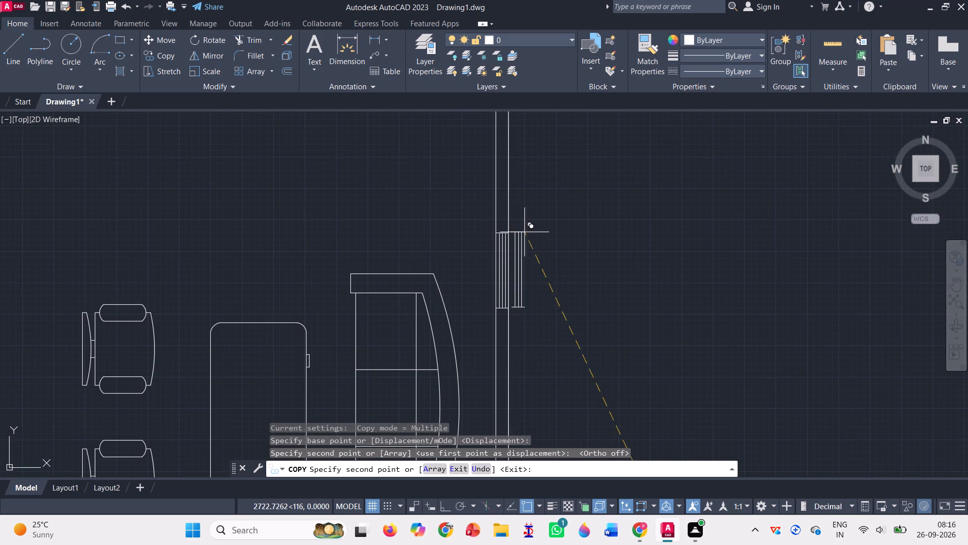
click(508, 331)
scroll(592, 254, down, 3)
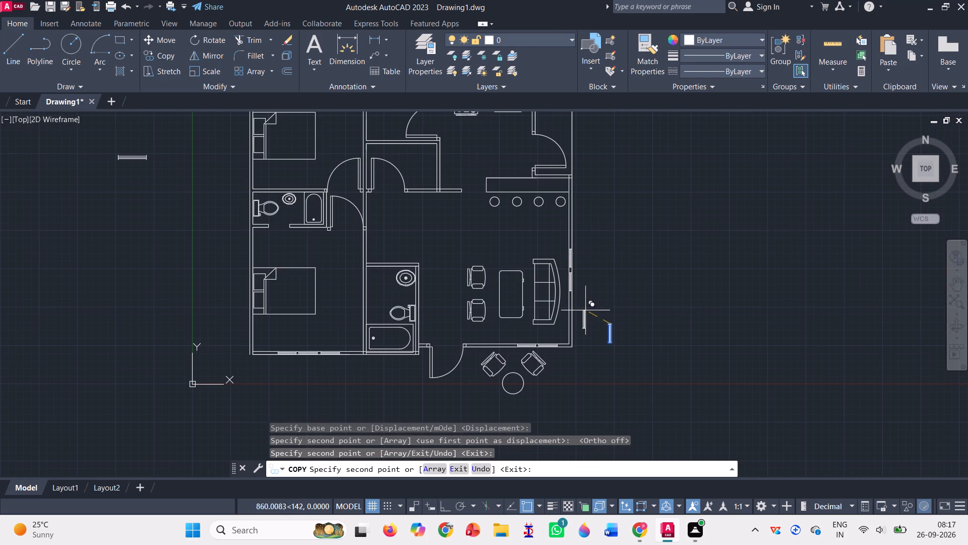
scroll(572, 309, up, 4)
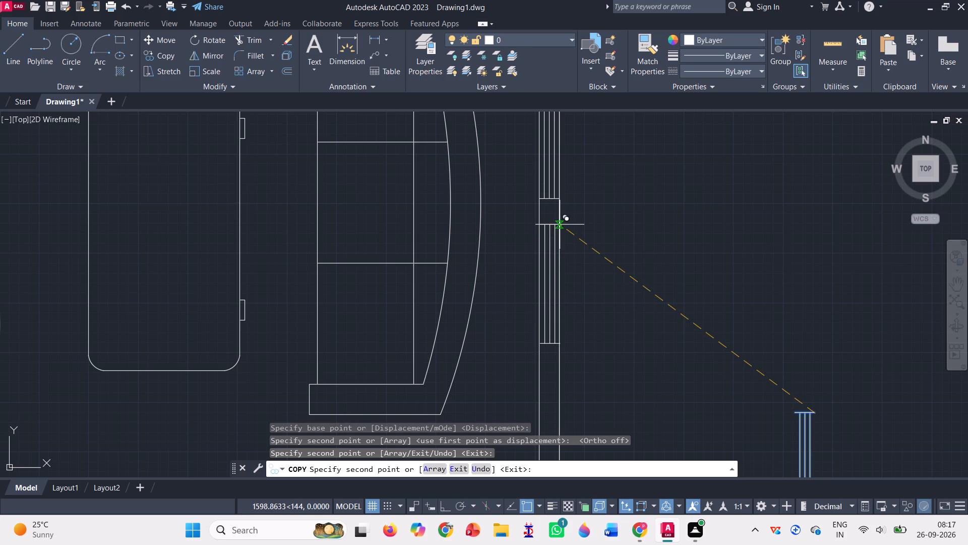
click(560, 225)
Place another vertical window copy in the left exterior wall behind the toilet of the bathroom between the bedrooms, and finish copying.
scroll(573, 230, down, 4)
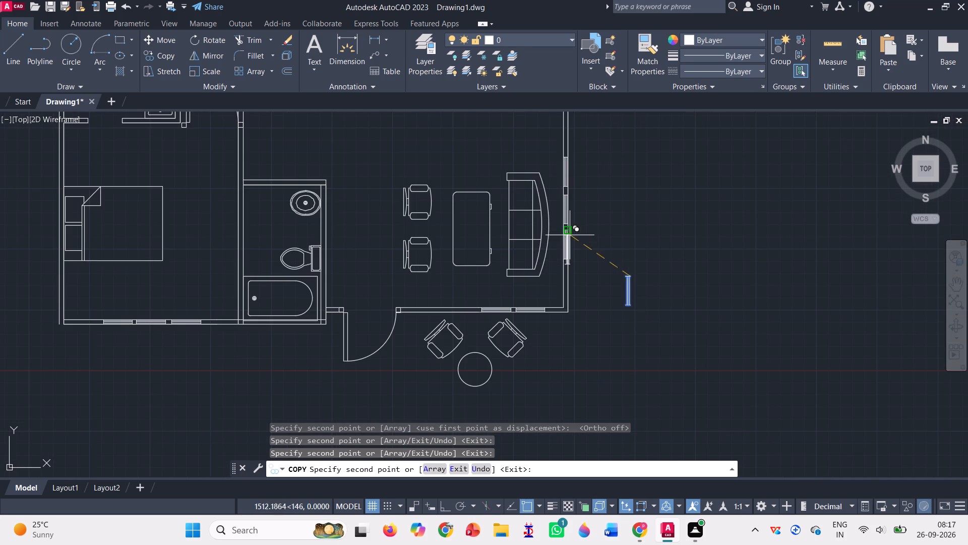
scroll(544, 253, down, 2)
scroll(432, 205, up, 5)
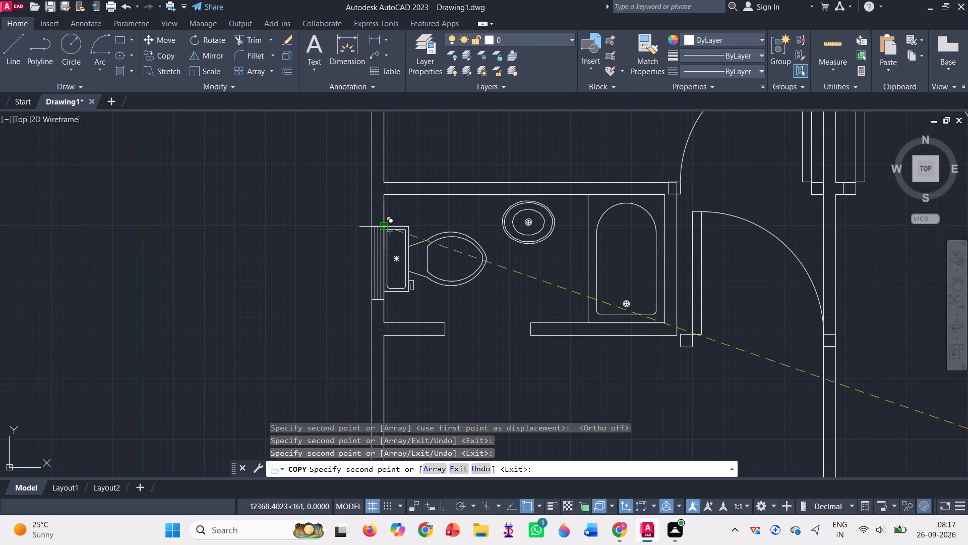
scroll(380, 223, up, 3)
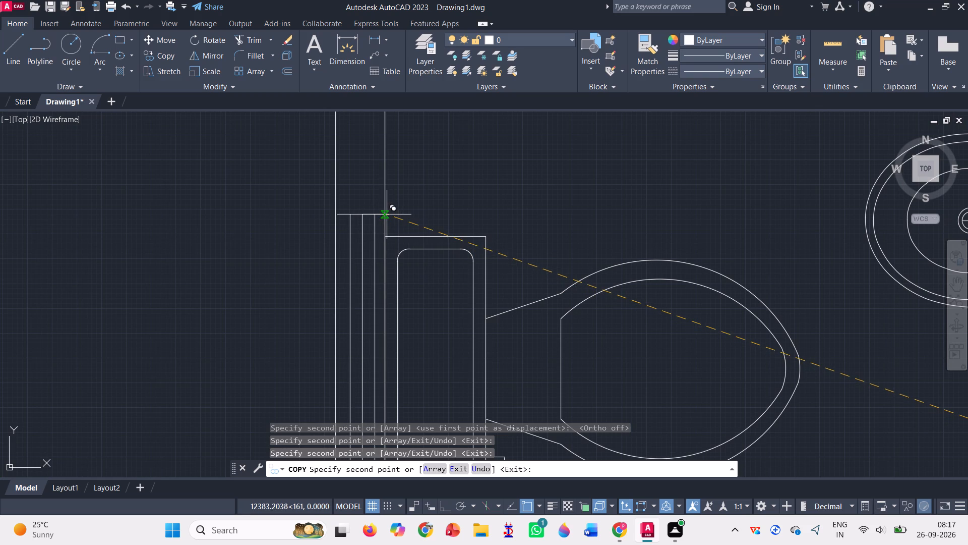
click(385, 214)
scroll(385, 213, down, 5)
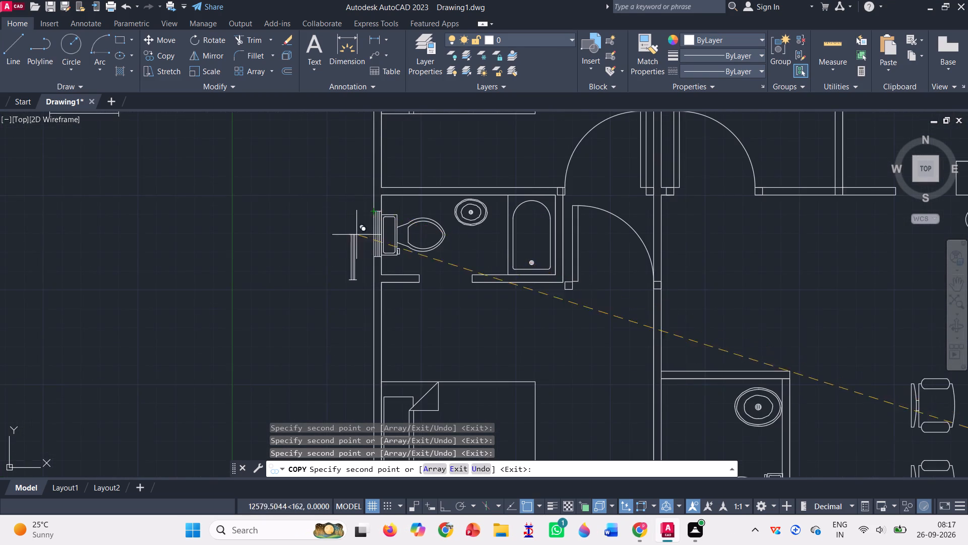
scroll(345, 240, down, 2)
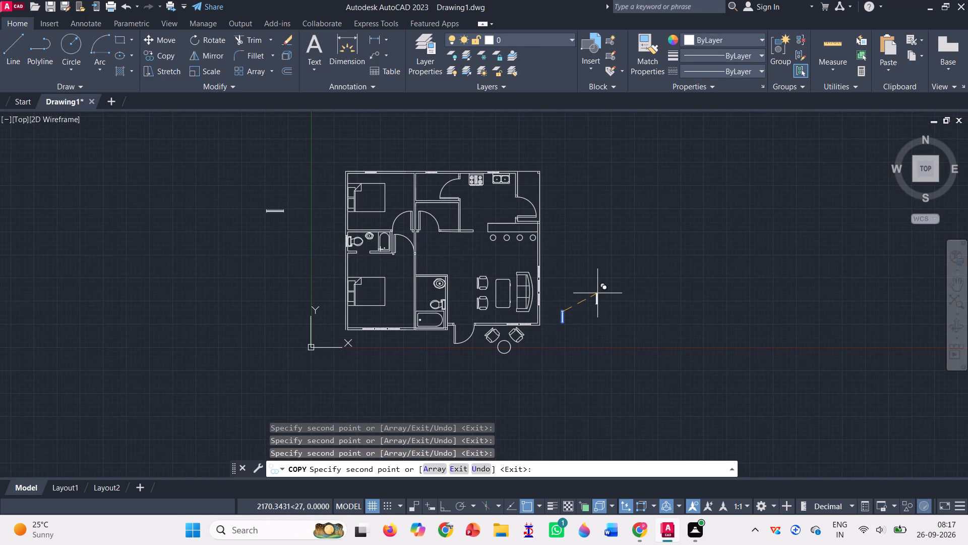
key(Escape)
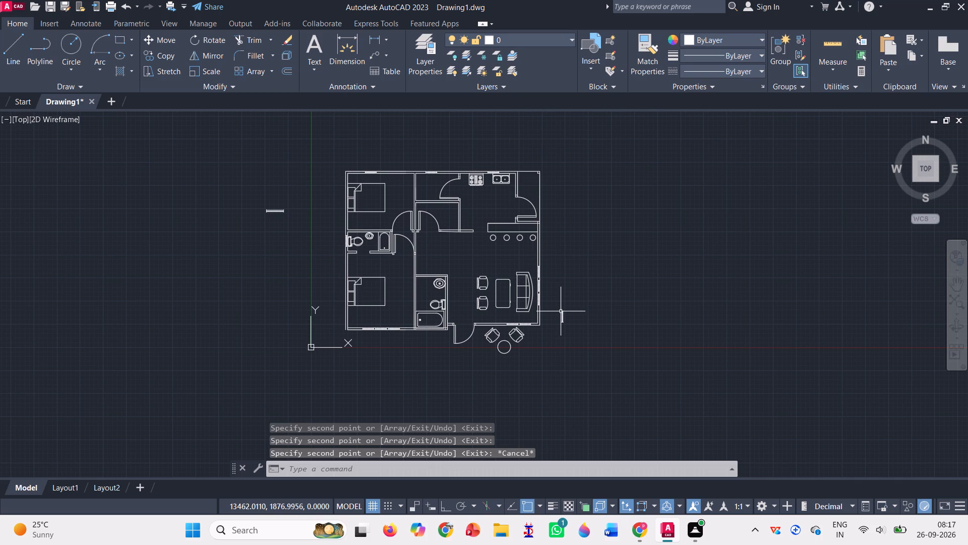
Delete the two spare windows outside the plan, the vertical one beside the living area and the horizontal one beyond the bedrooms.
click(561, 311)
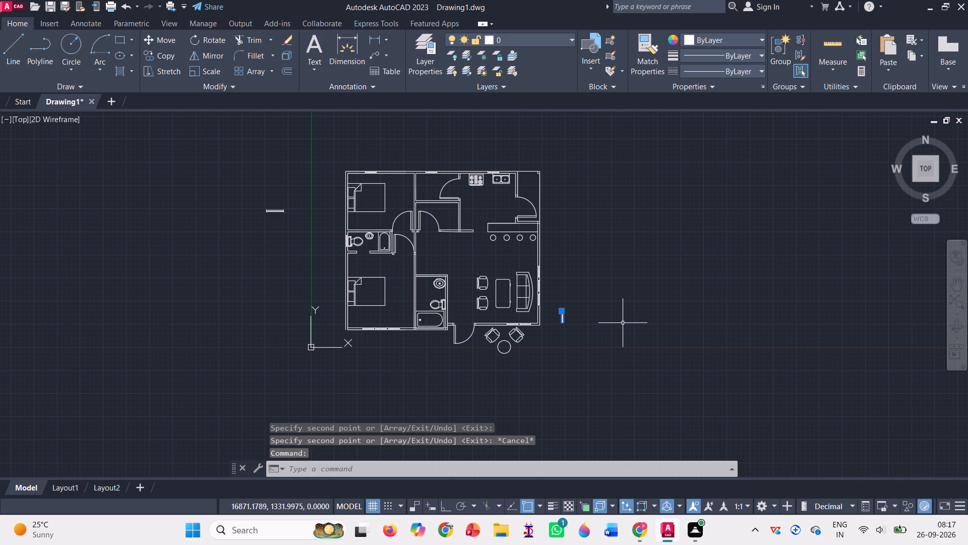
key(Delete)
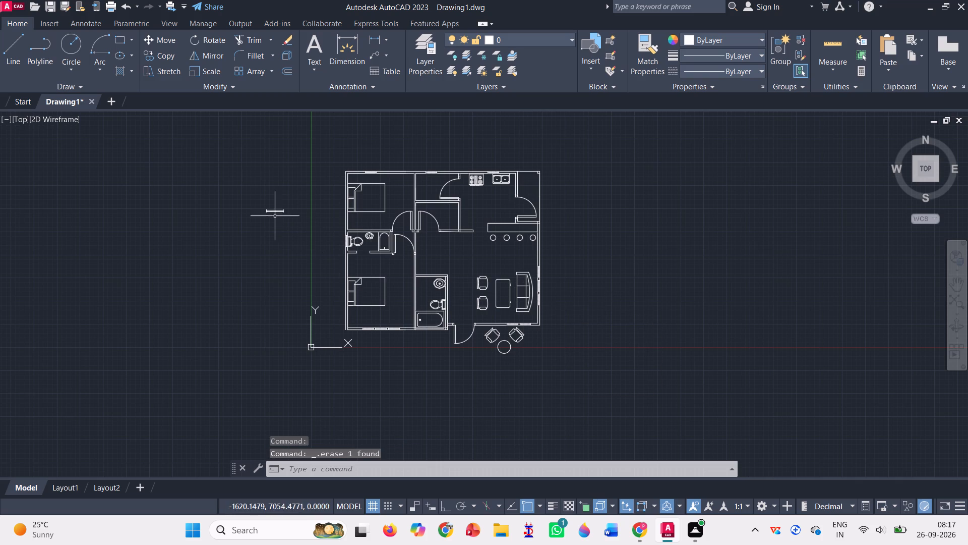
click(266, 212)
key(Delete)
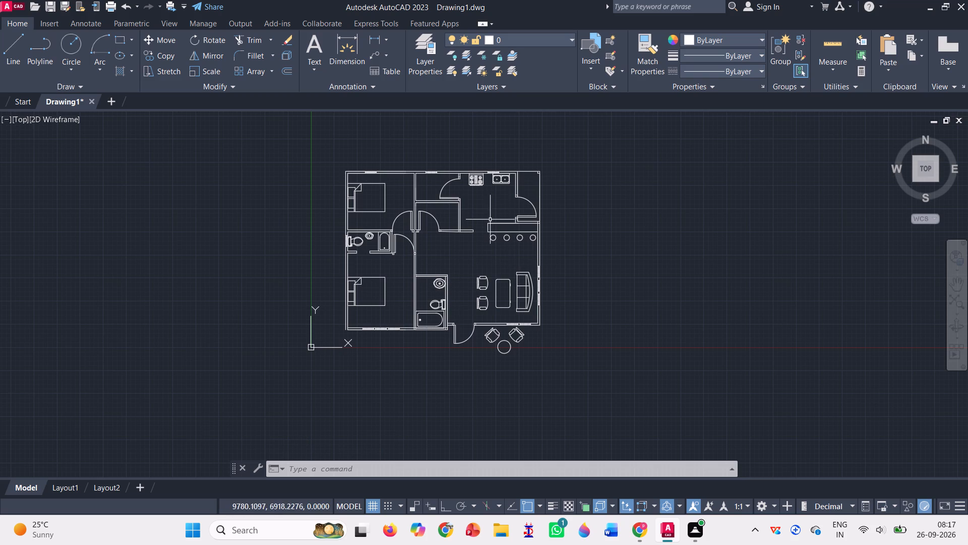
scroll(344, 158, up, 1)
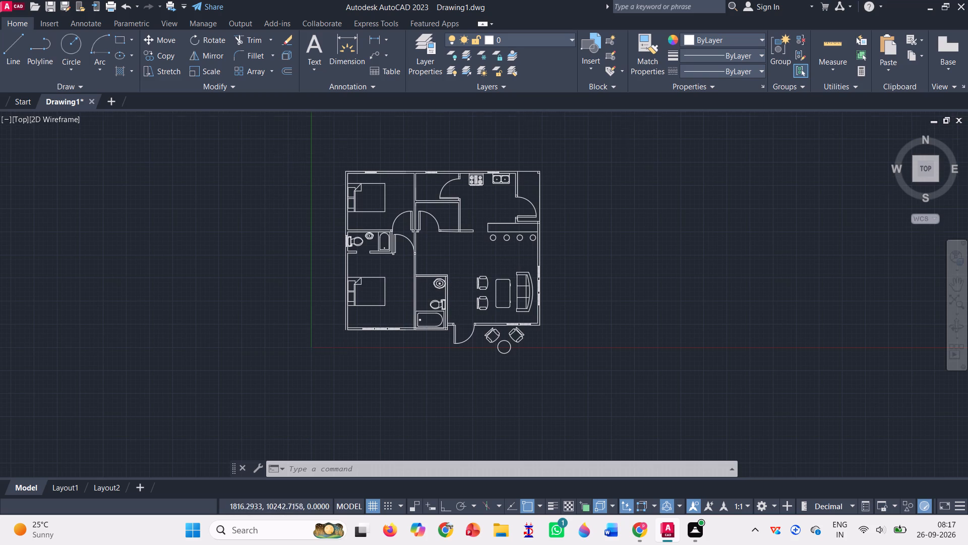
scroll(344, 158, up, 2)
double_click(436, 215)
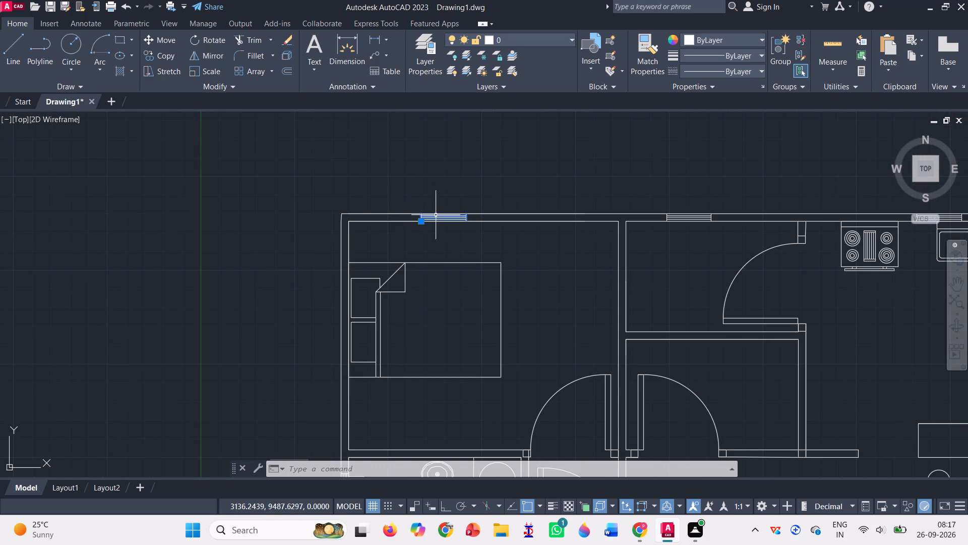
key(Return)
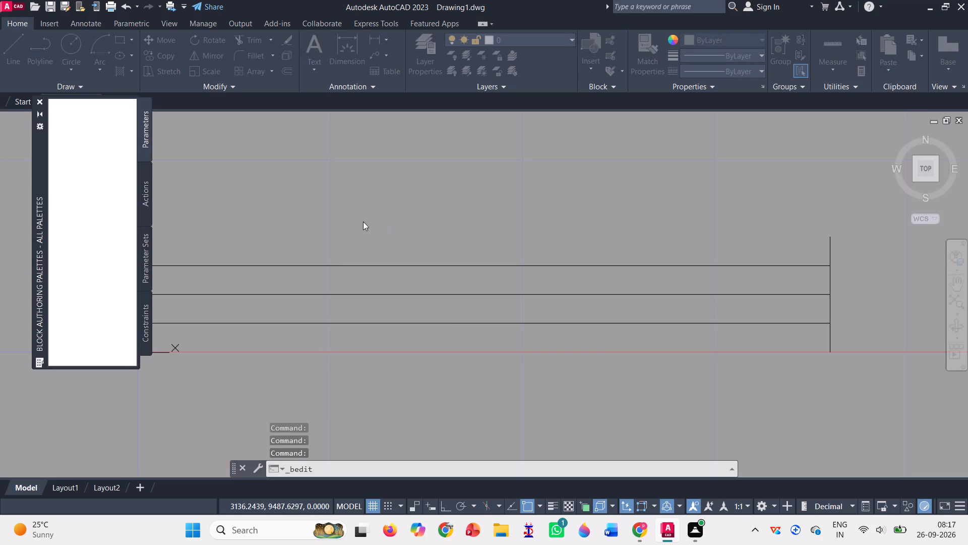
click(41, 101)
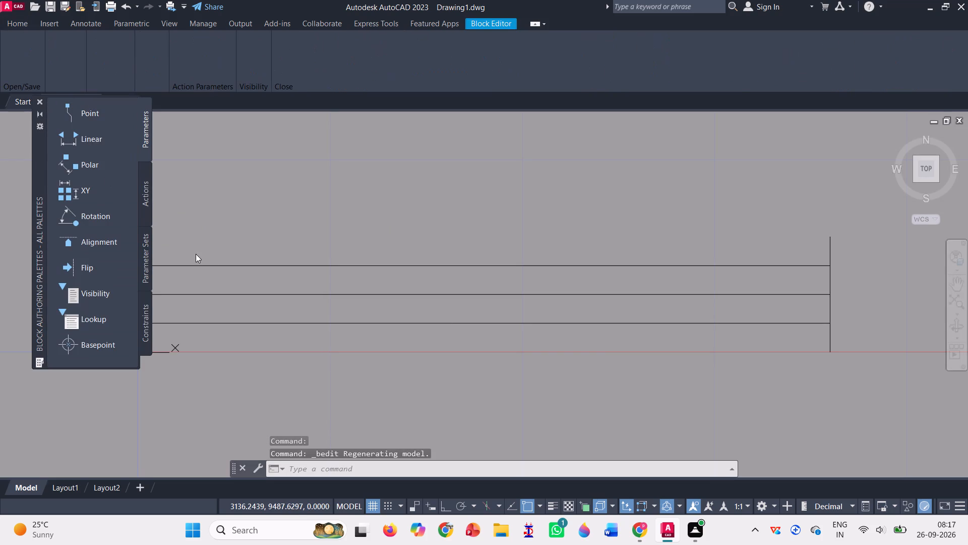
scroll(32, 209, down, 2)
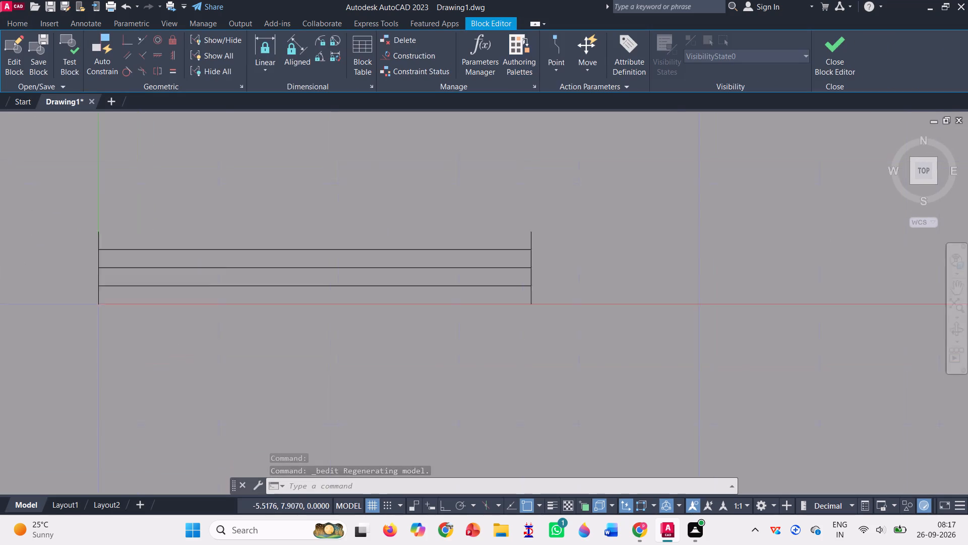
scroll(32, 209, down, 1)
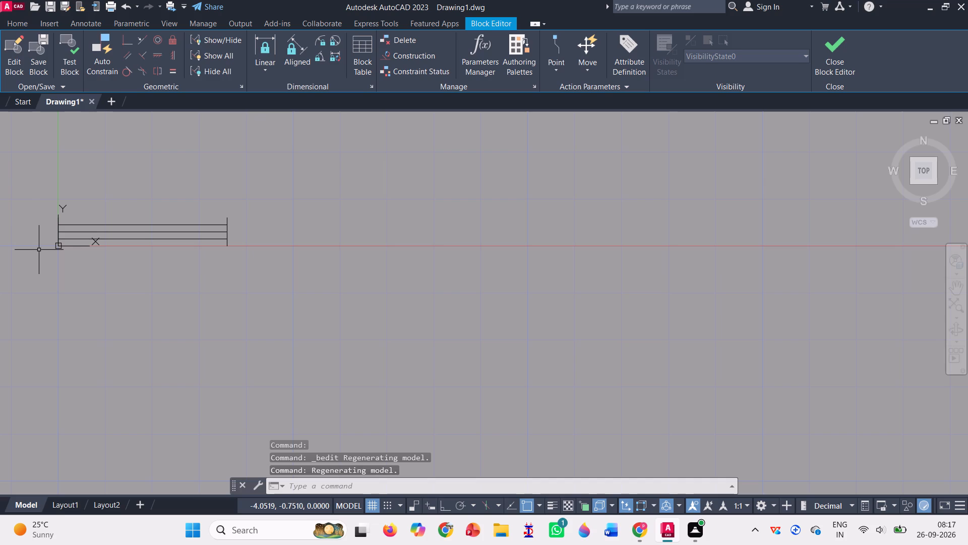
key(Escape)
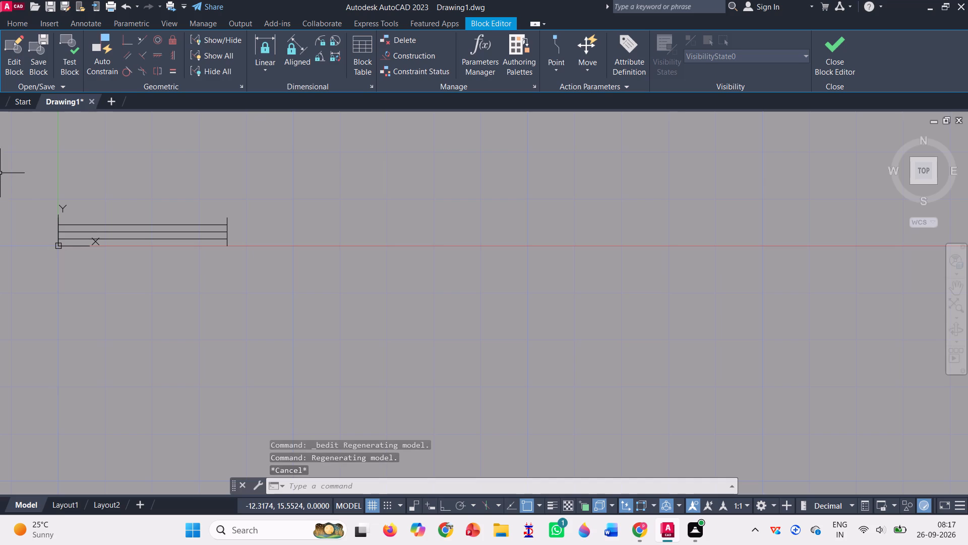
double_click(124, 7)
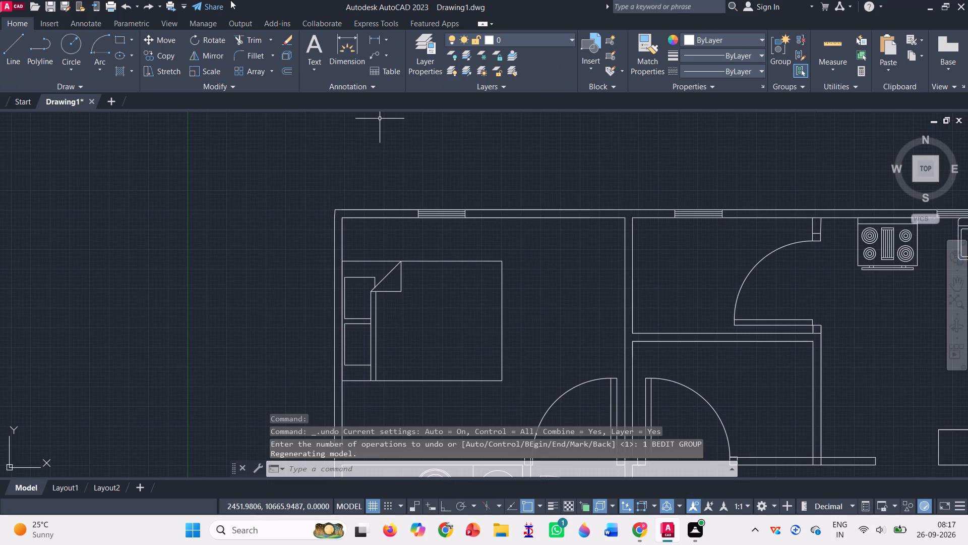
Copy the upper bedroom's top-wall window by its upper-left corner, with Ortho on, placing a copy just beside it in the same wall.
click(174, 54)
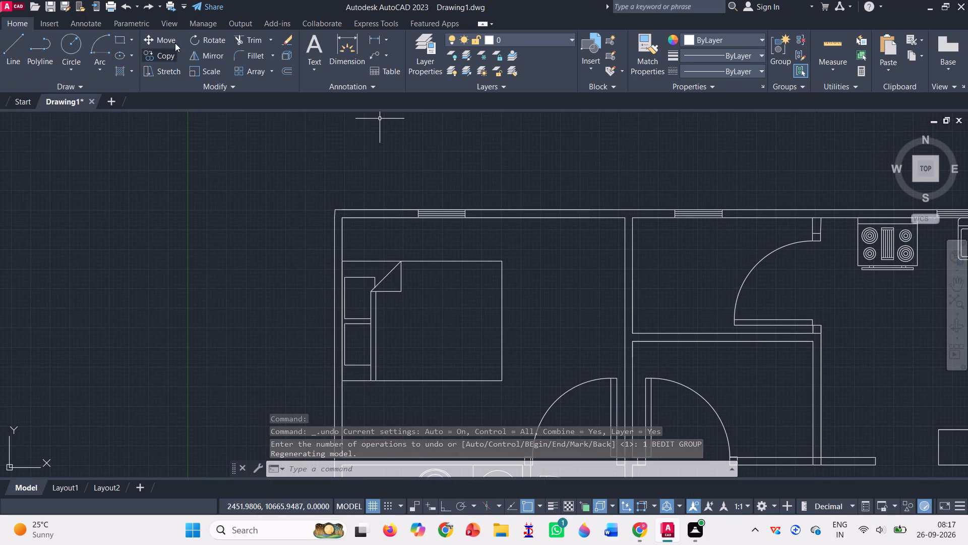
click(449, 212)
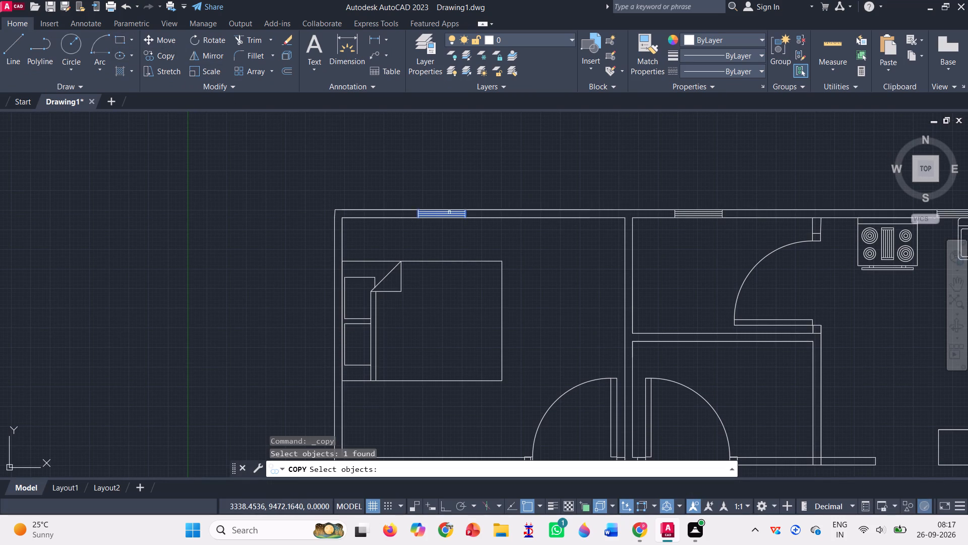
key(Return)
scroll(446, 208, up, 4)
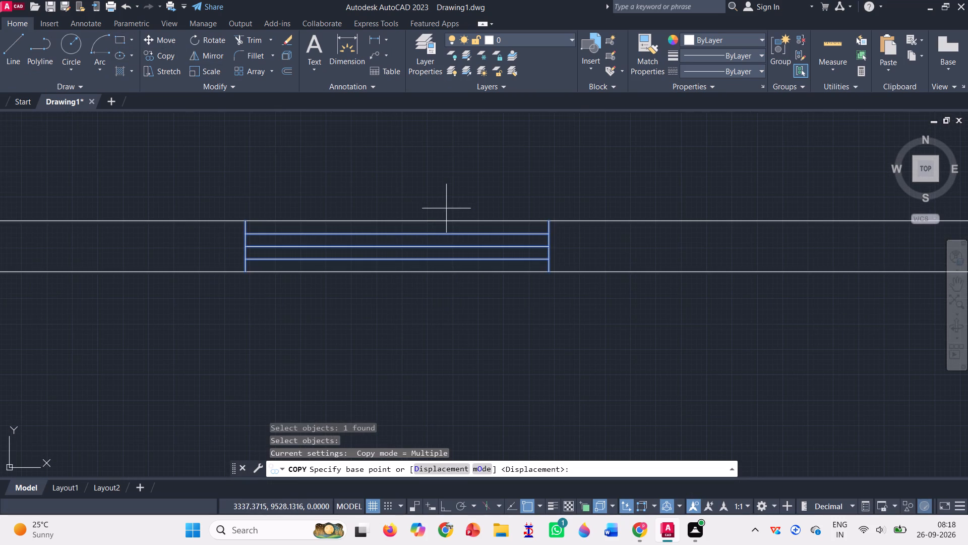
click(247, 221)
scroll(226, 205, down, 4)
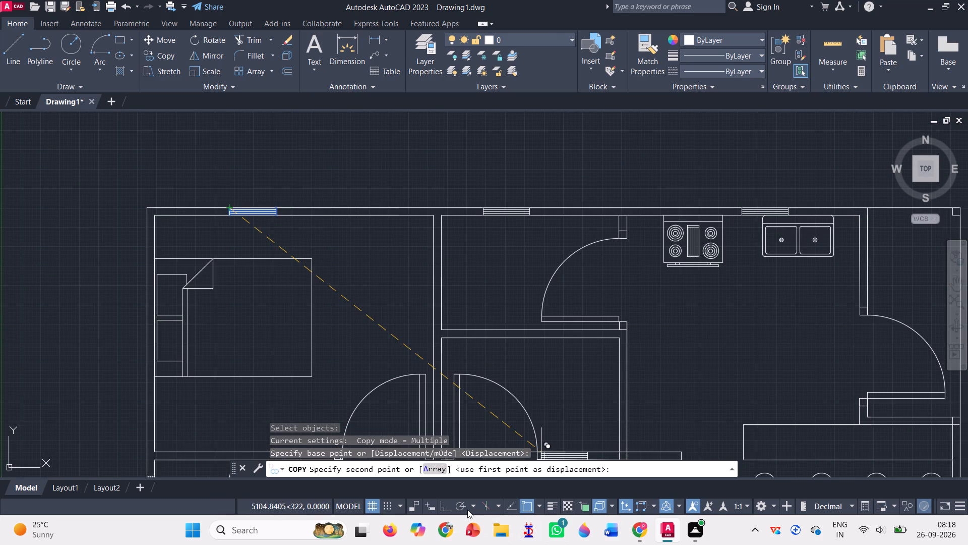
click(441, 504)
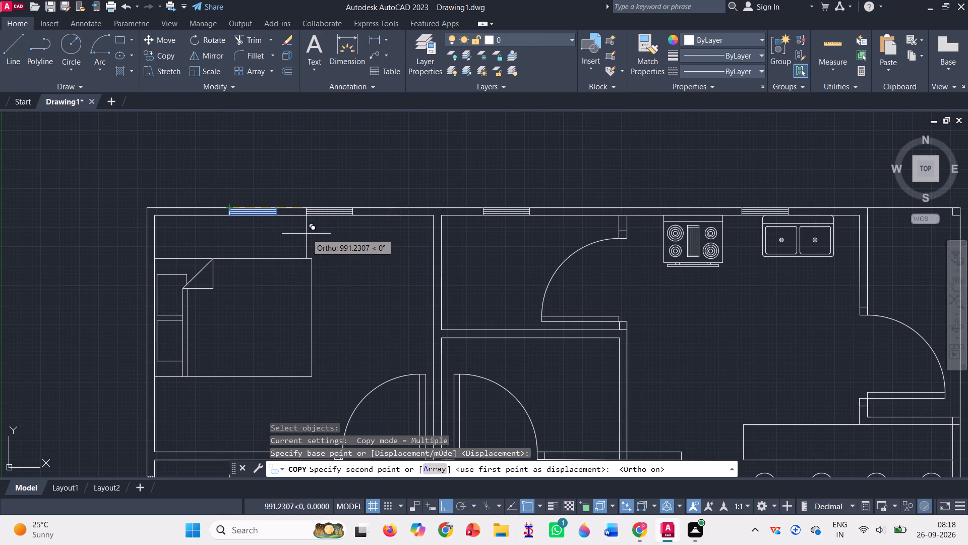
click(285, 239)
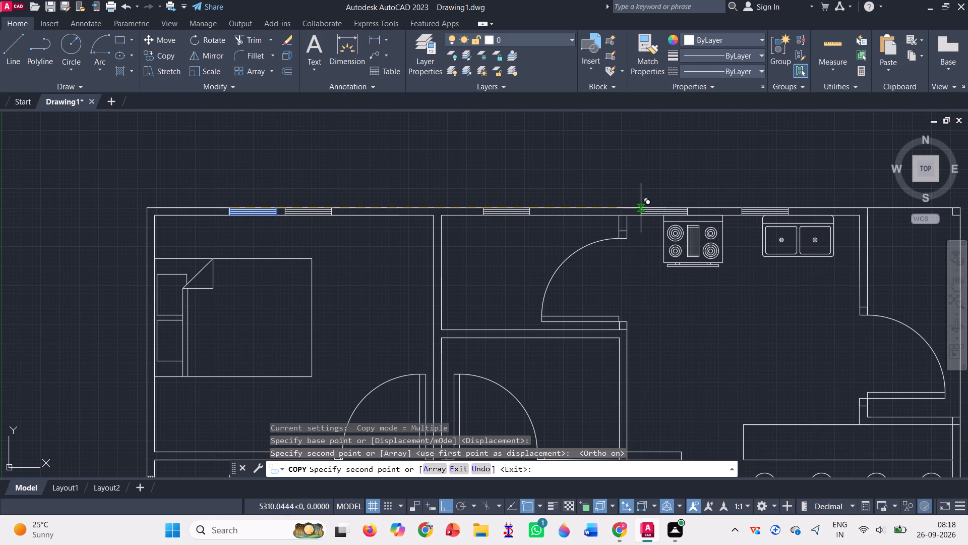
Place another copy of the window in the top wall behind the kitchen stove, next to the sink window, and finish copying.
click(690, 208)
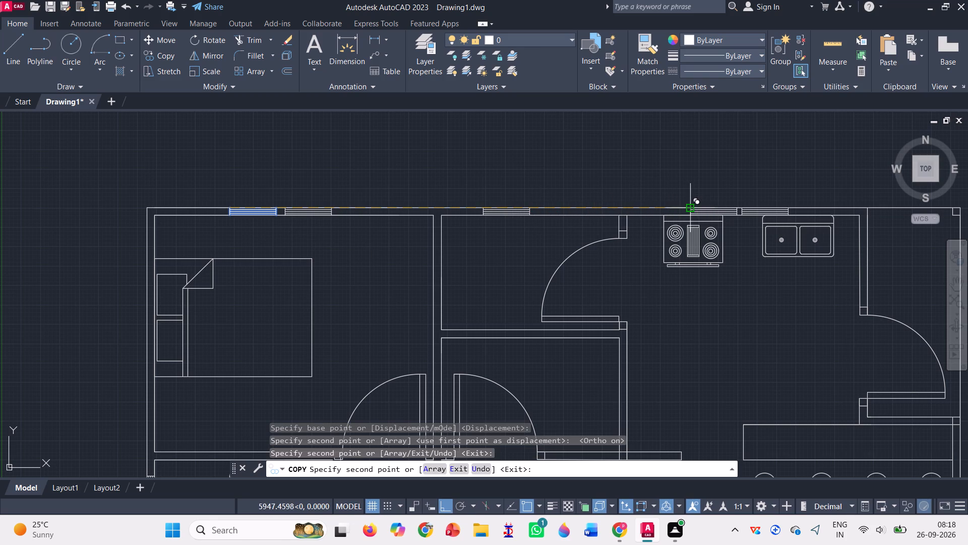
scroll(194, 248, down, 1)
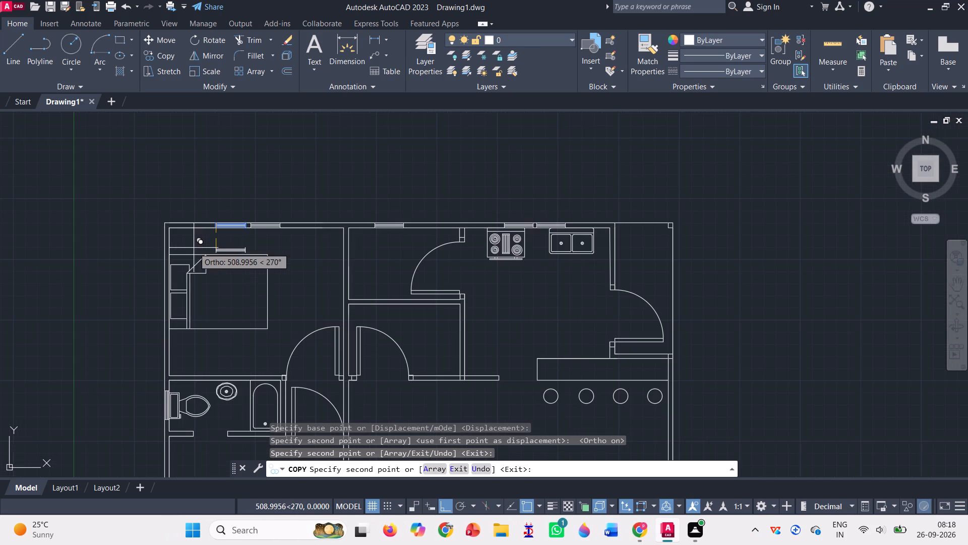
scroll(220, 268, down, 3)
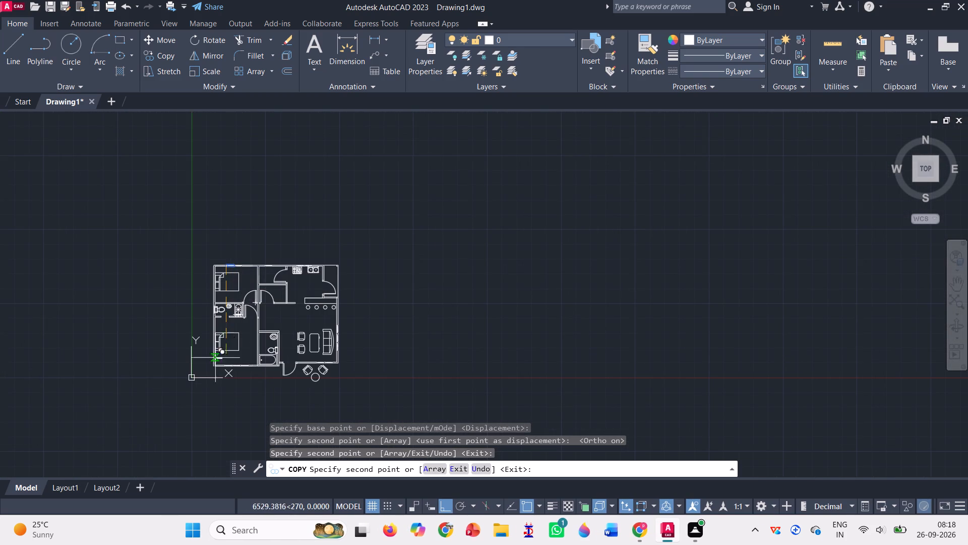
scroll(208, 370, up, 2)
scroll(383, 320, down, 2)
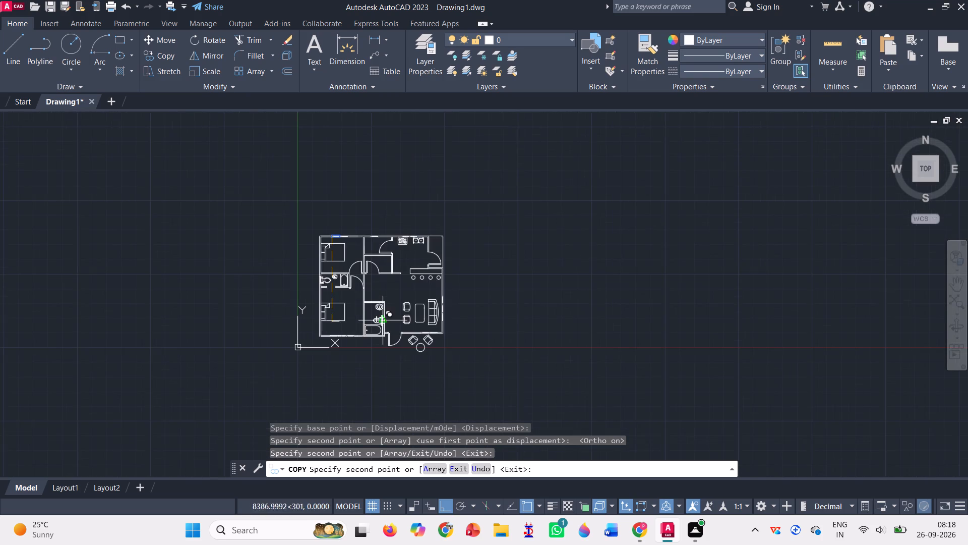
scroll(359, 252, up, 1)
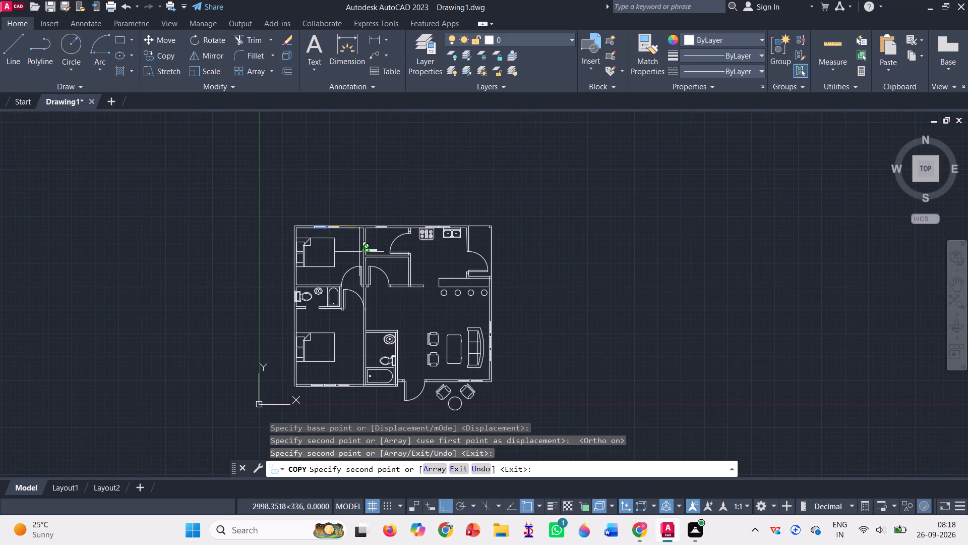
scroll(359, 252, up, 1)
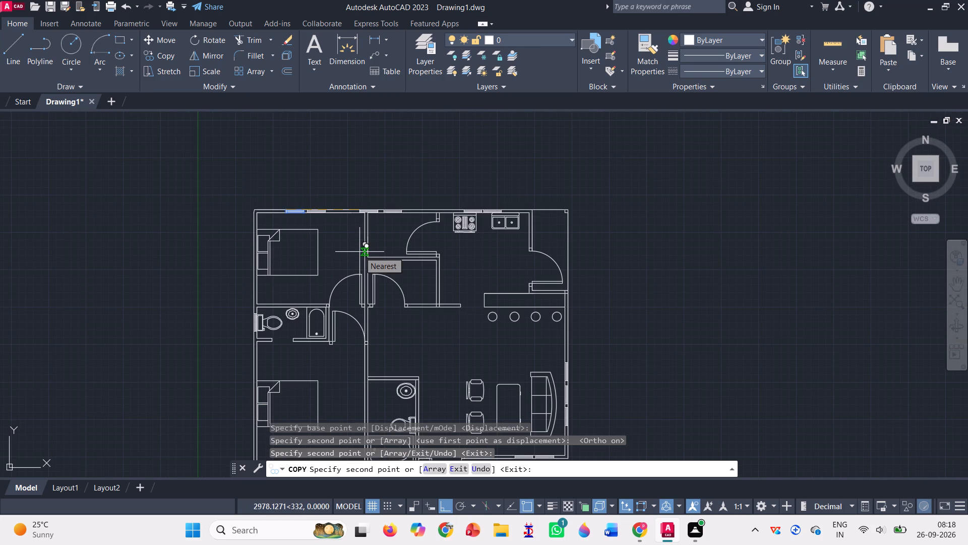
key(Return)
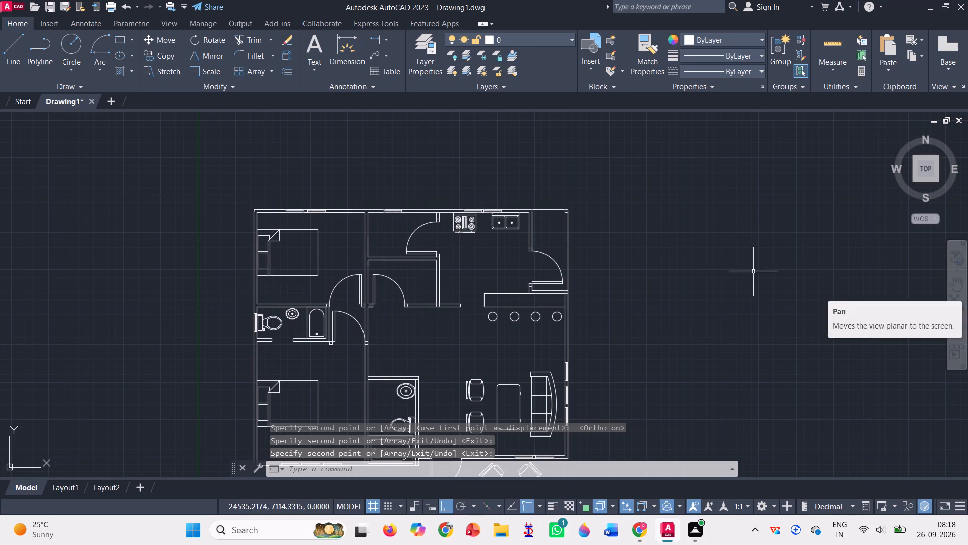
Trim the overlapping wall lines where the closet's vertical wall meets the horizontal wall stub facing the kitchen counter, opening the T-junction.
click(252, 43)
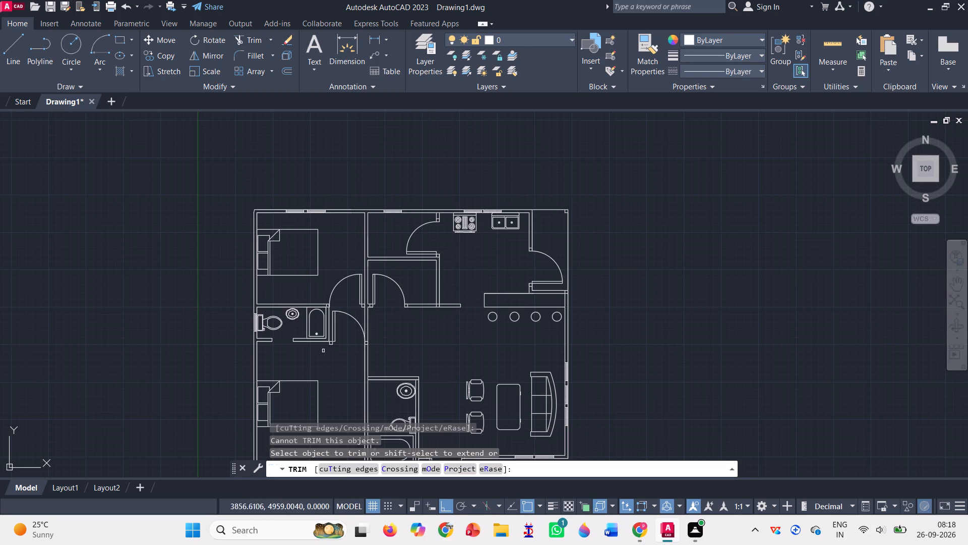
scroll(375, 295, up, 3)
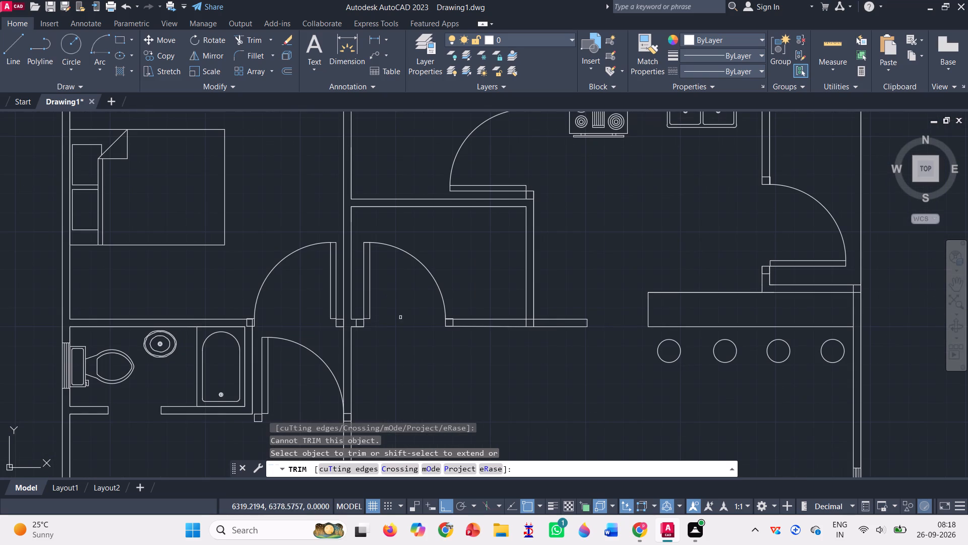
scroll(404, 334, down, 1)
scroll(390, 382, down, 1)
scroll(442, 361, up, 1)
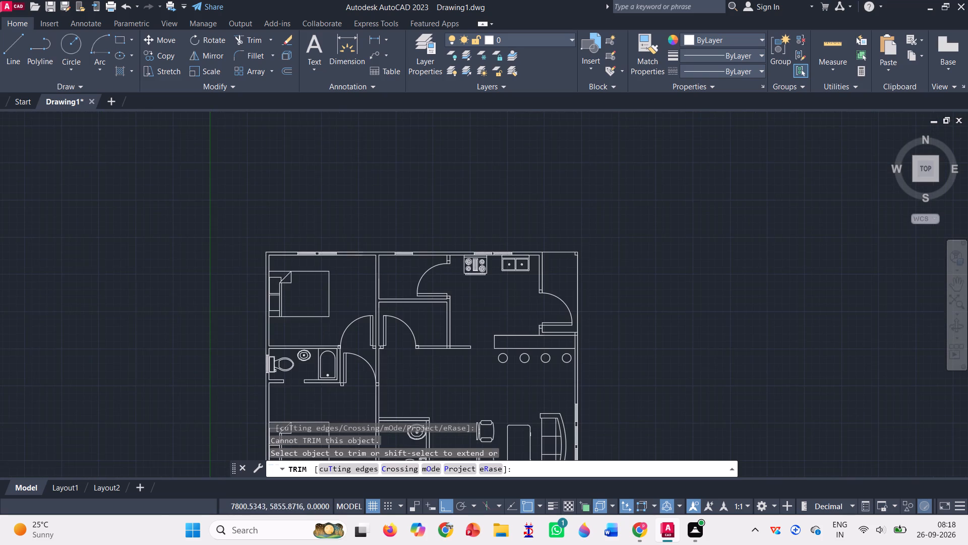
scroll(442, 361, up, 5)
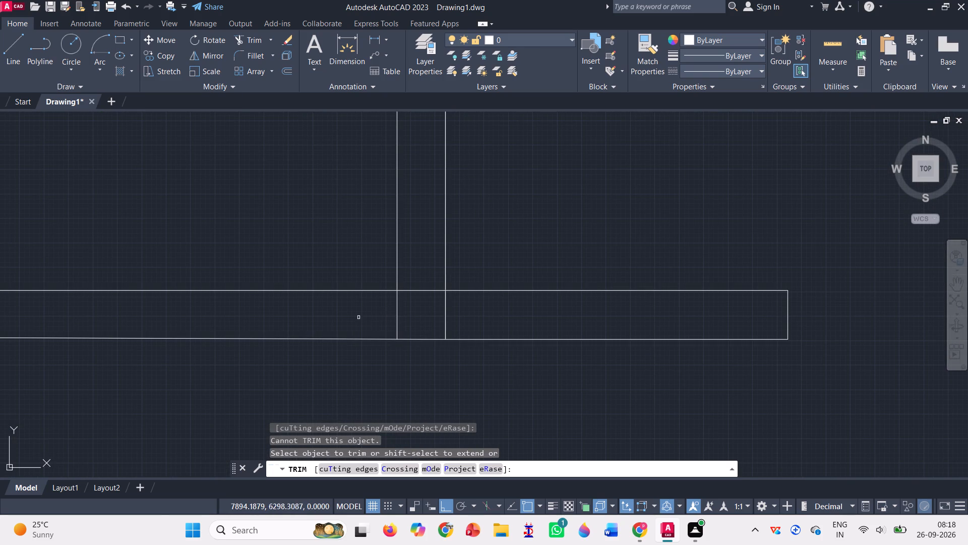
drag(374, 318, 388, 320)
drag(389, 320, 461, 301)
click(460, 313)
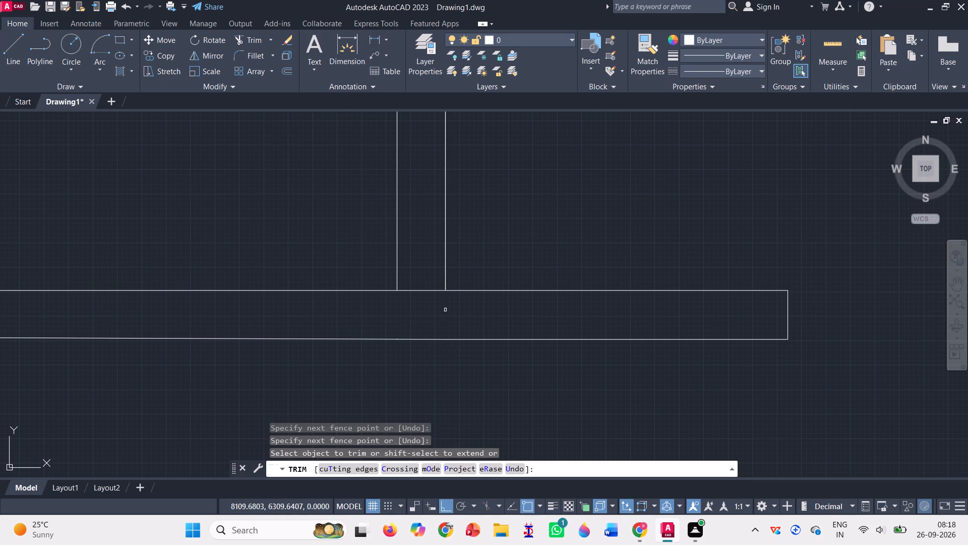
click(431, 300)
drag(431, 300, 424, 287)
click(422, 285)
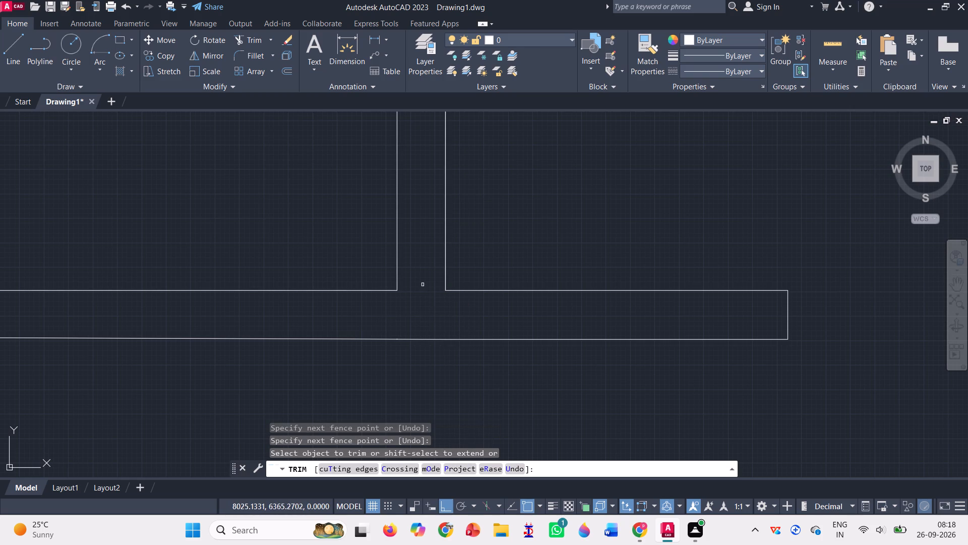
Trim the lines crossing the right exterior wall at the end of the kitchen counter.
scroll(422, 285, down, 4)
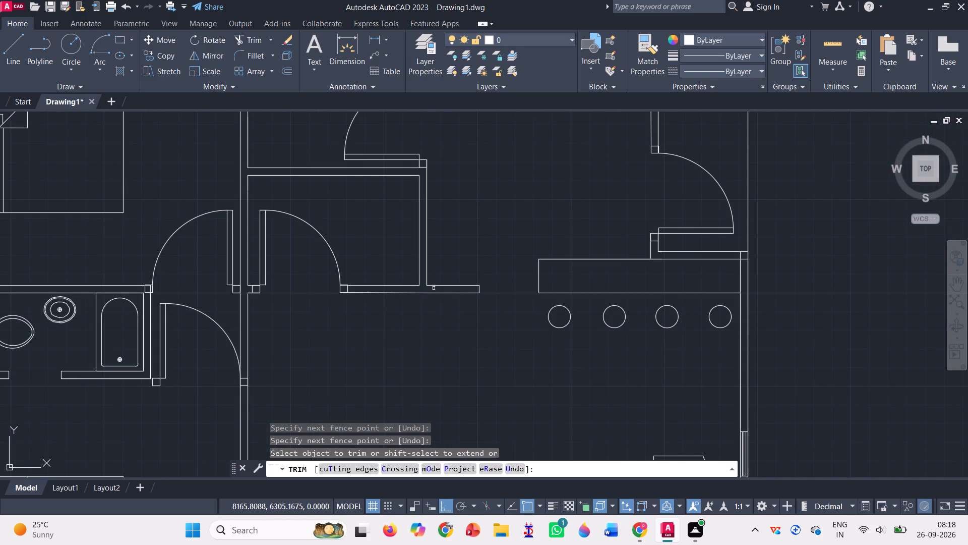
scroll(752, 259, up, 2)
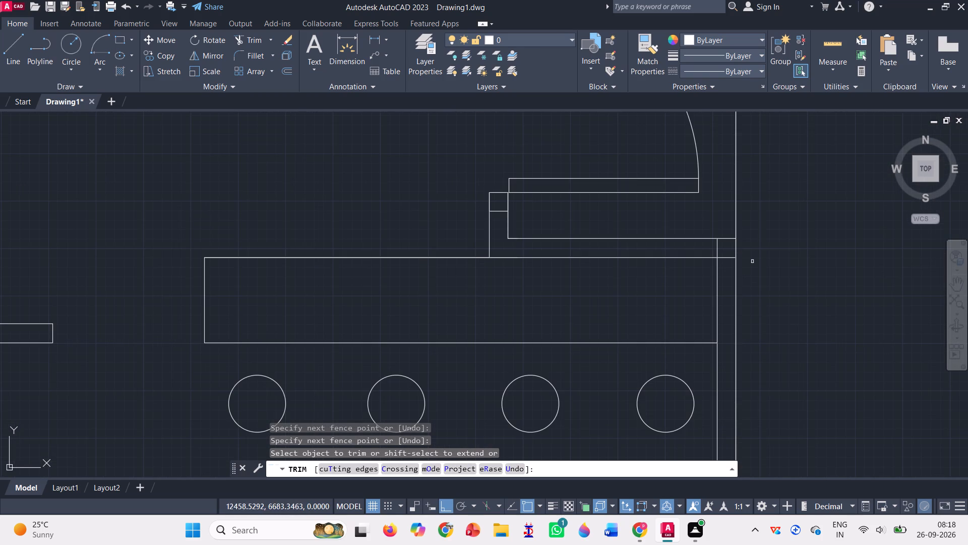
scroll(752, 261, up, 1)
scroll(733, 273, down, 4)
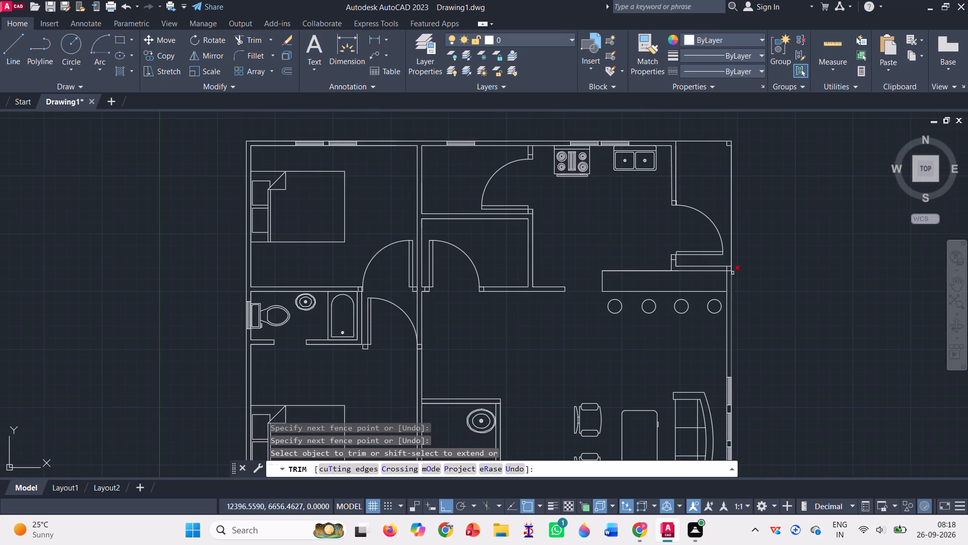
scroll(721, 275, up, 4)
drag(727, 231, 753, 247)
scroll(753, 247, down, 5)
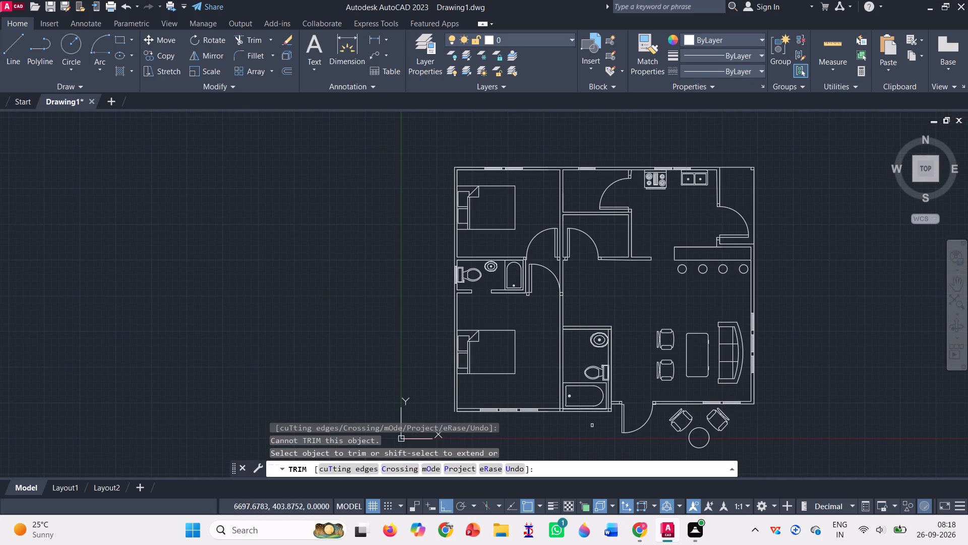
Trim the crossing inner wall lines at the lower-right corner of the bathroom, beside the rounded end of the bathtub.
scroll(598, 419, up, 6)
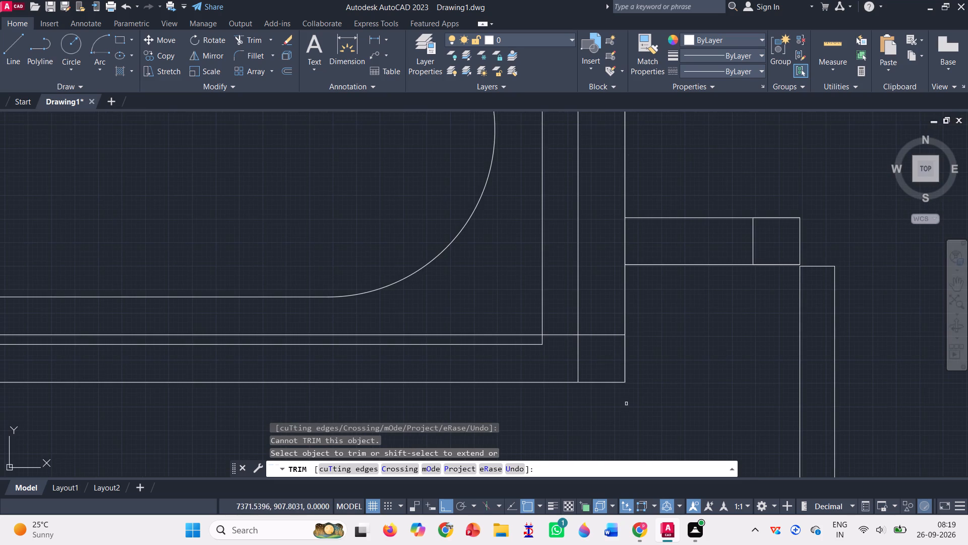
drag(608, 317, 564, 360)
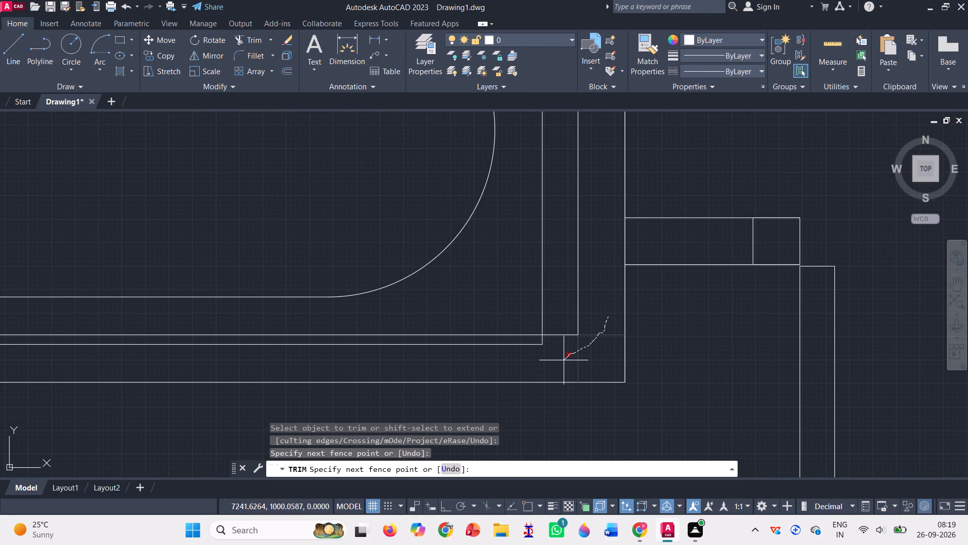
drag(564, 360, 562, 360)
Trim the partition lines between the lower bedroom and the bathroom where they run through the bottom exterior wall.
scroll(583, 359, down, 4)
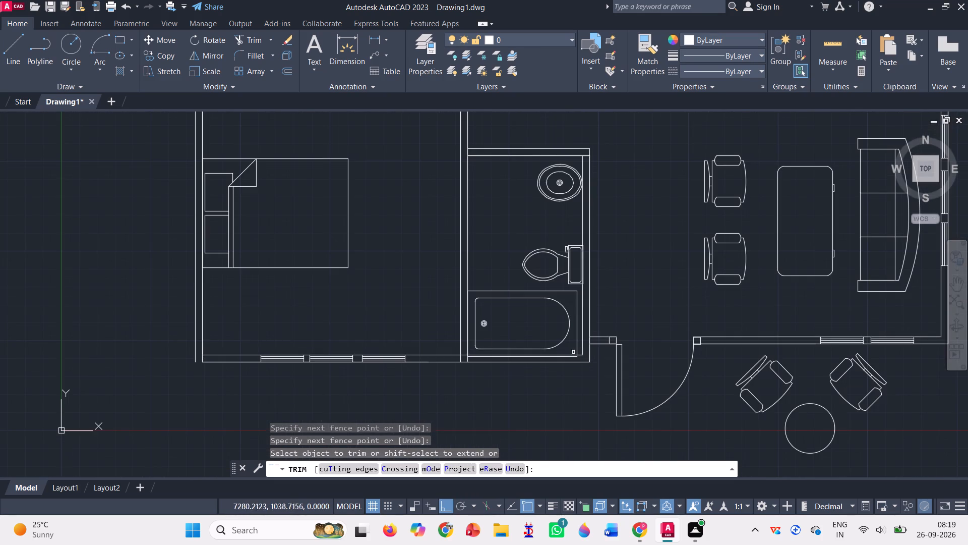
scroll(469, 361, up, 5)
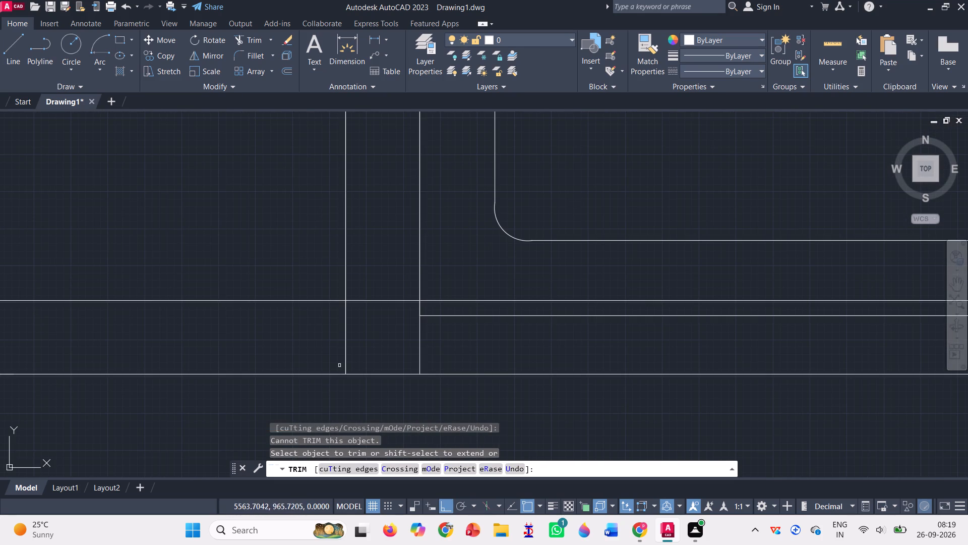
drag(315, 344, 431, 330)
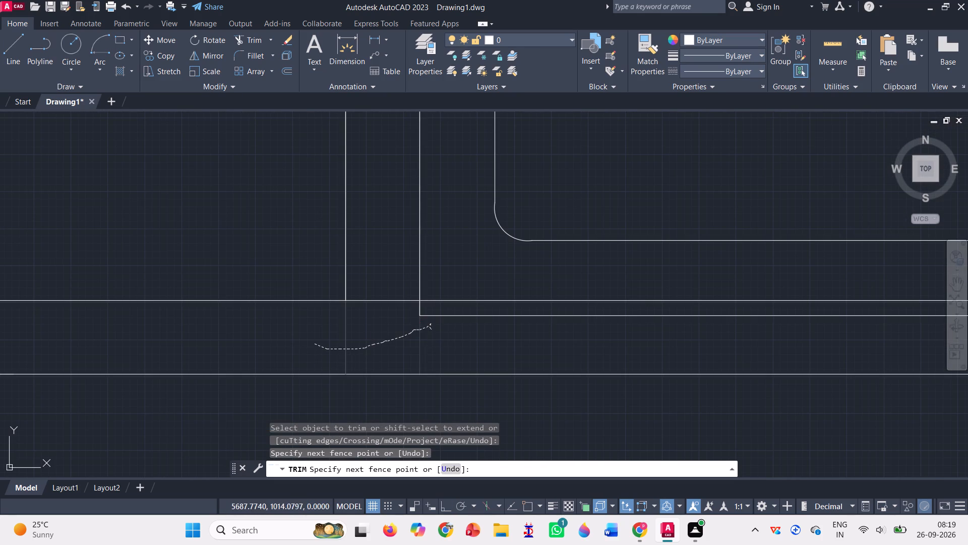
scroll(405, 332, down, 4)
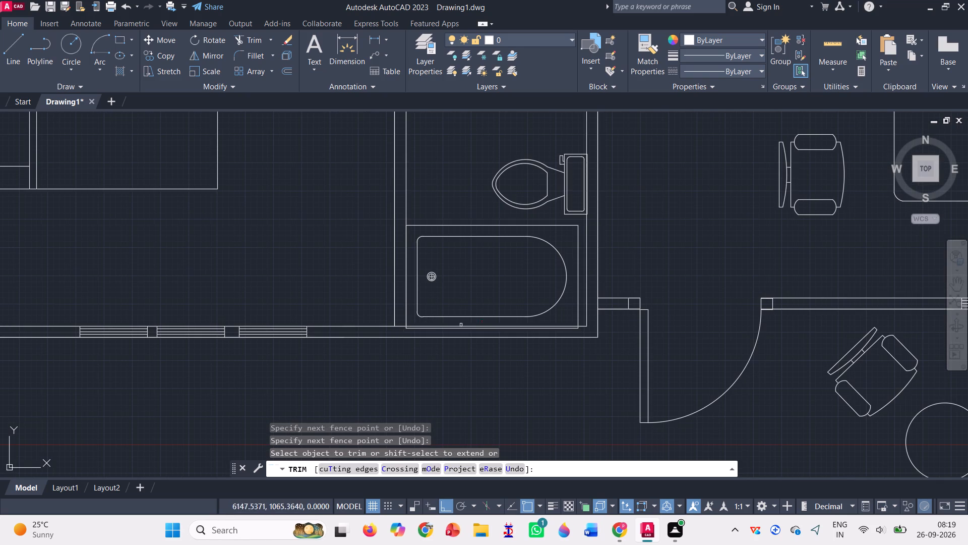
Move the bathtub up about 20 units so its bottom edge sits on the inner line of the bottom exterior wall.
click(160, 39)
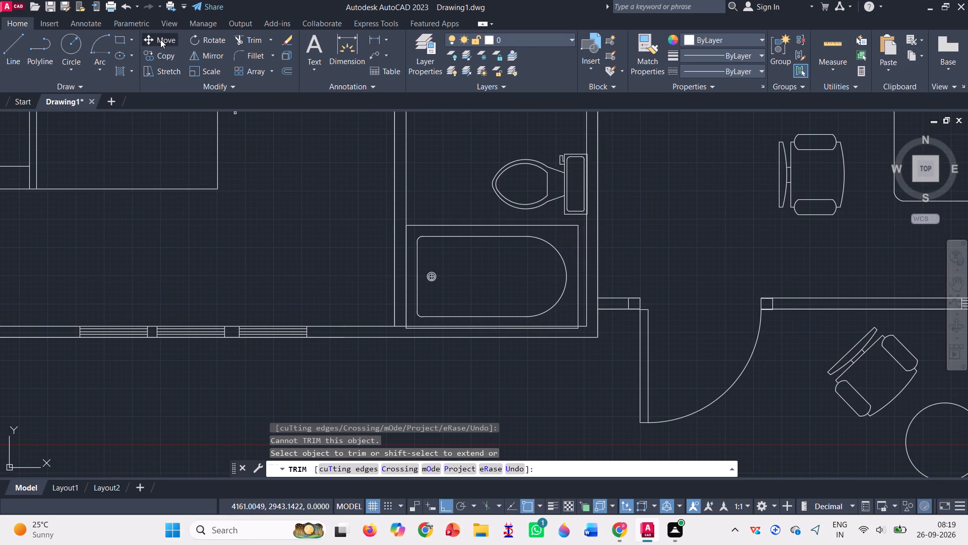
click(420, 233)
click(423, 242)
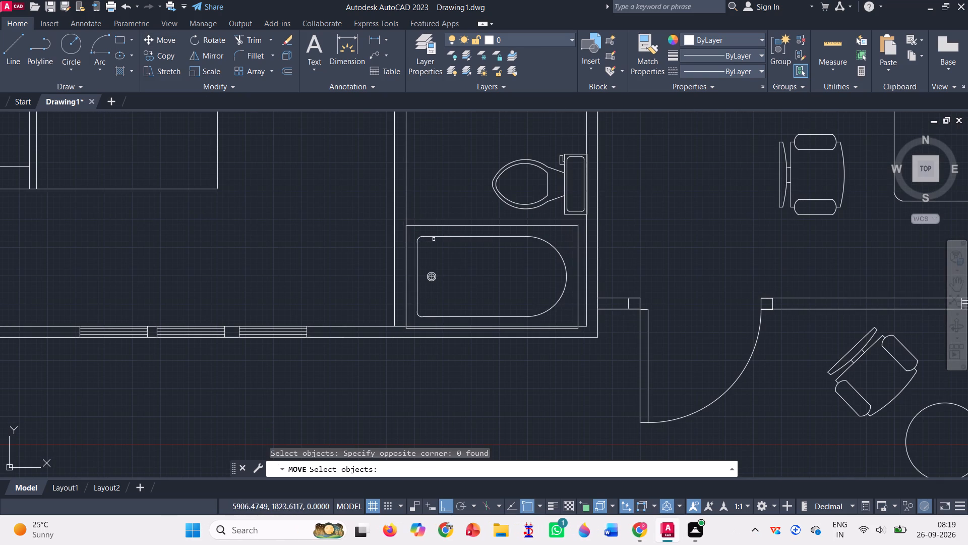
click(439, 235)
key(Return)
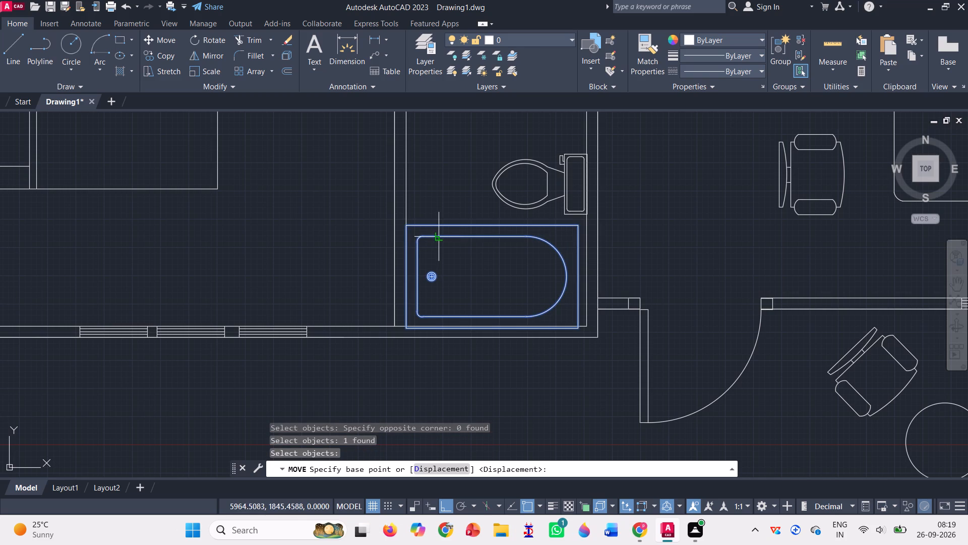
scroll(414, 330, up, 4)
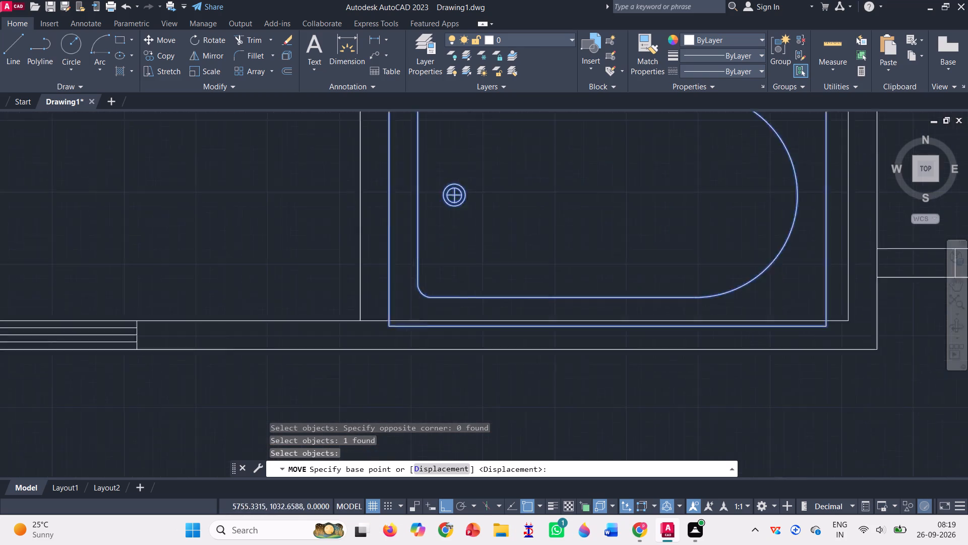
scroll(412, 330, up, 2)
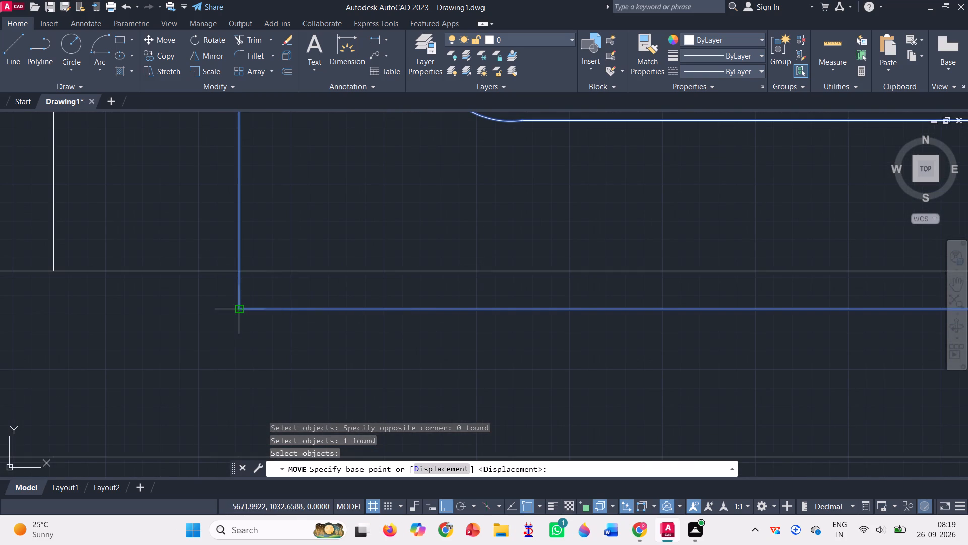
click(238, 307)
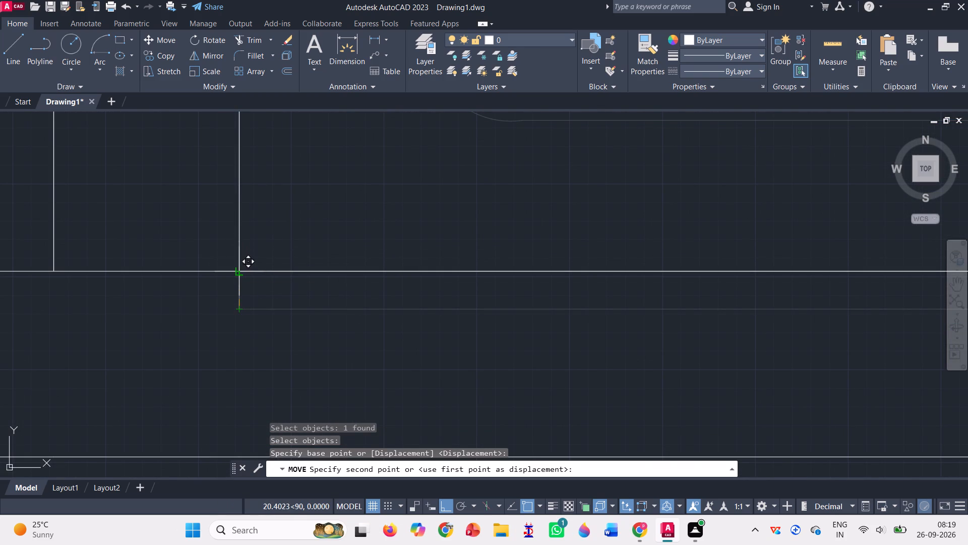
click(236, 274)
Draw a line closing the outer wall gap at the lower bedroom's lower-left exterior corner.
scroll(236, 275, down, 7)
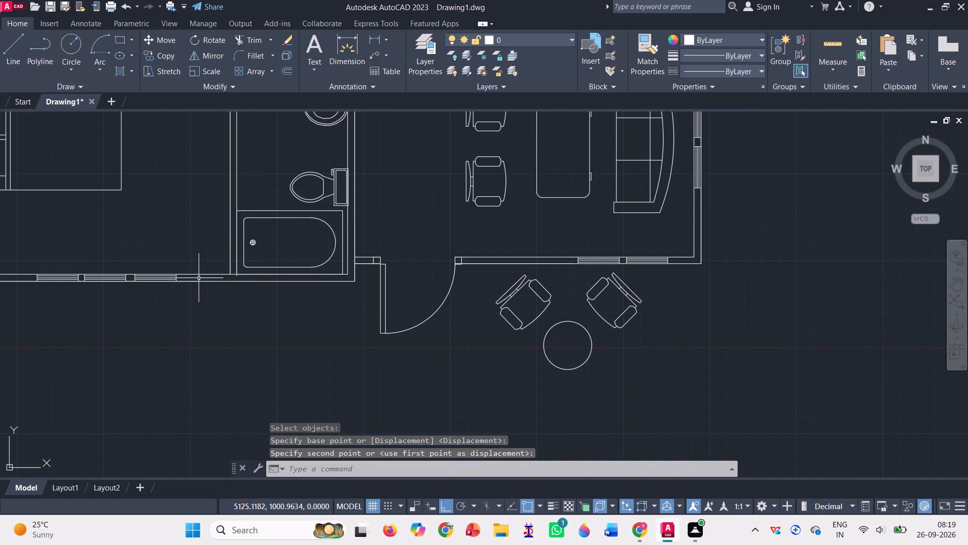
scroll(303, 320, down, 2)
scroll(165, 313, up, 2)
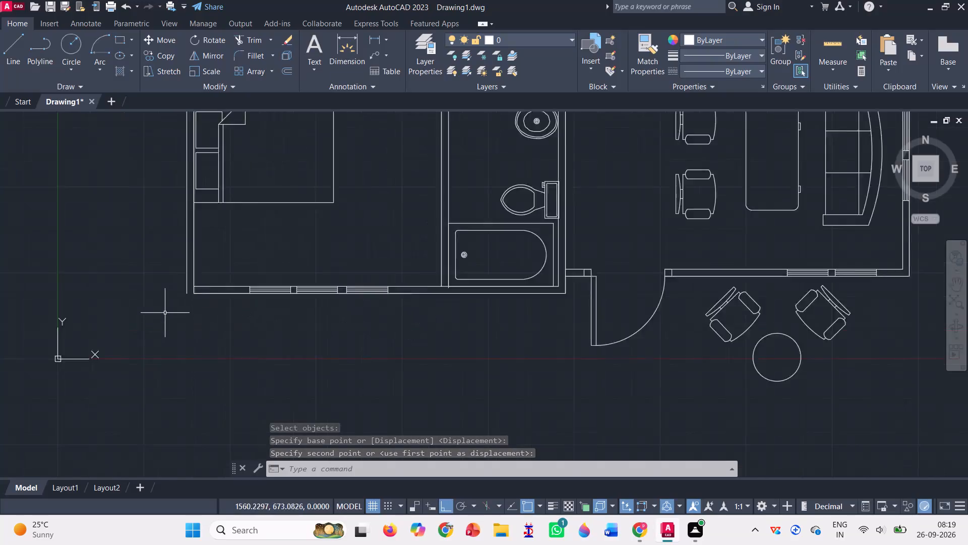
scroll(165, 313, up, 3)
click(14, 67)
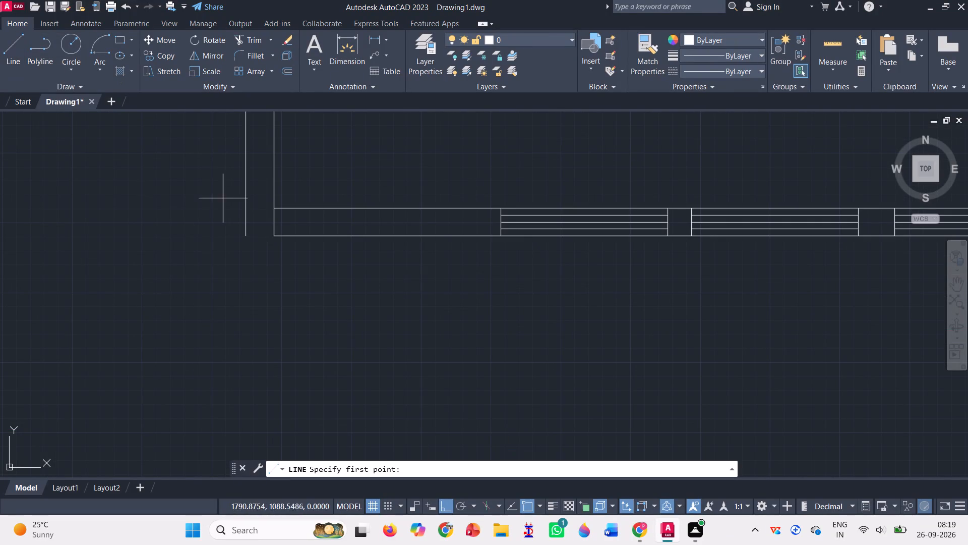
click(244, 236)
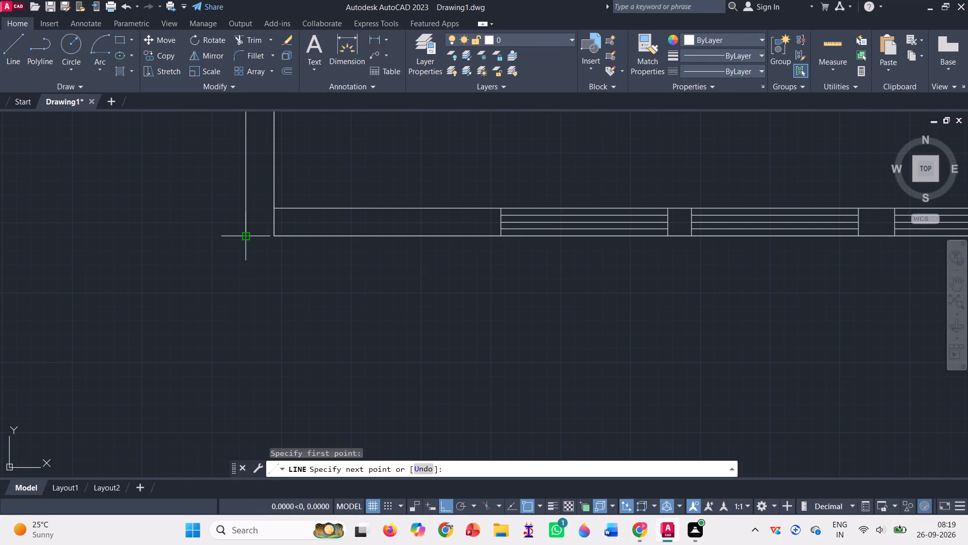
click(273, 238)
key(Return)
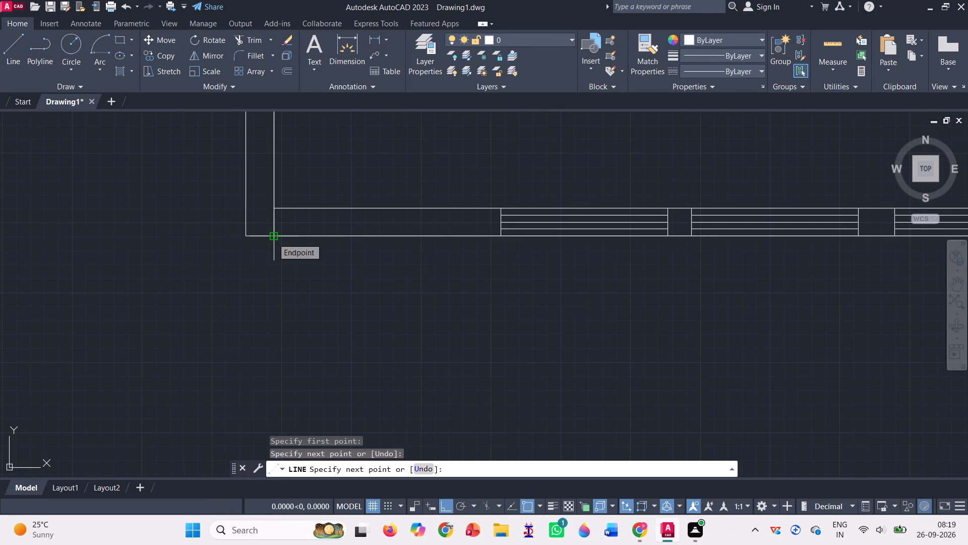
Trim the inner wall line crossing the wall thickness at the lower bedroom's lower-left exterior corner.
scroll(273, 238, up, 1)
scroll(273, 238, down, 3)
scroll(275, 224, up, 4)
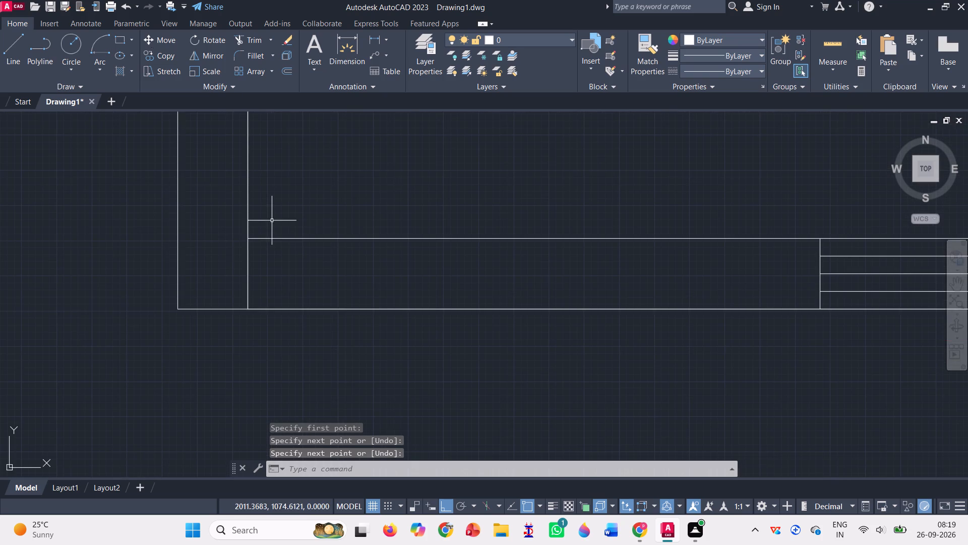
click(244, 39)
drag(229, 252, 232, 252)
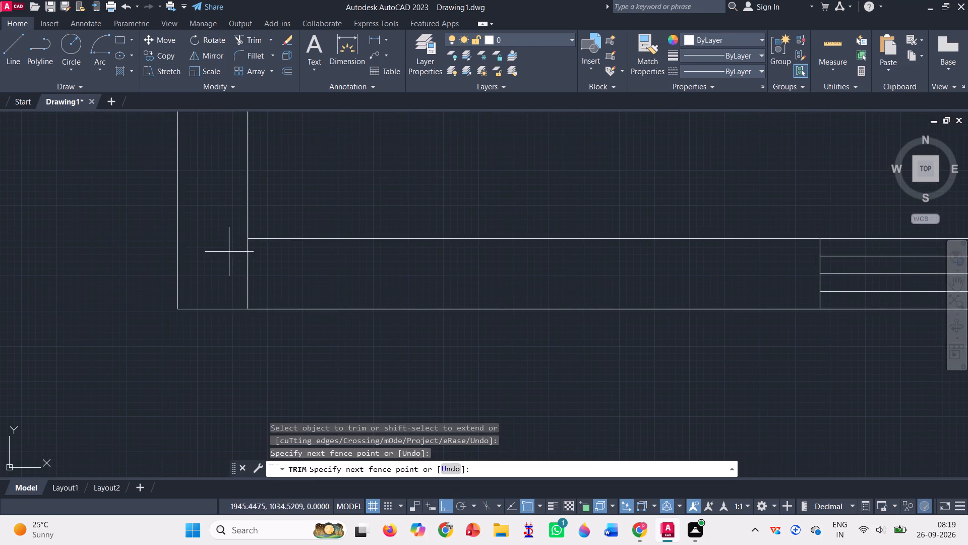
drag(232, 252, 299, 260)
Trim the overrunning line where the bedroom-bathroom partition meets the bottom exterior wall beside the bathtub.
scroll(298, 261, down, 7)
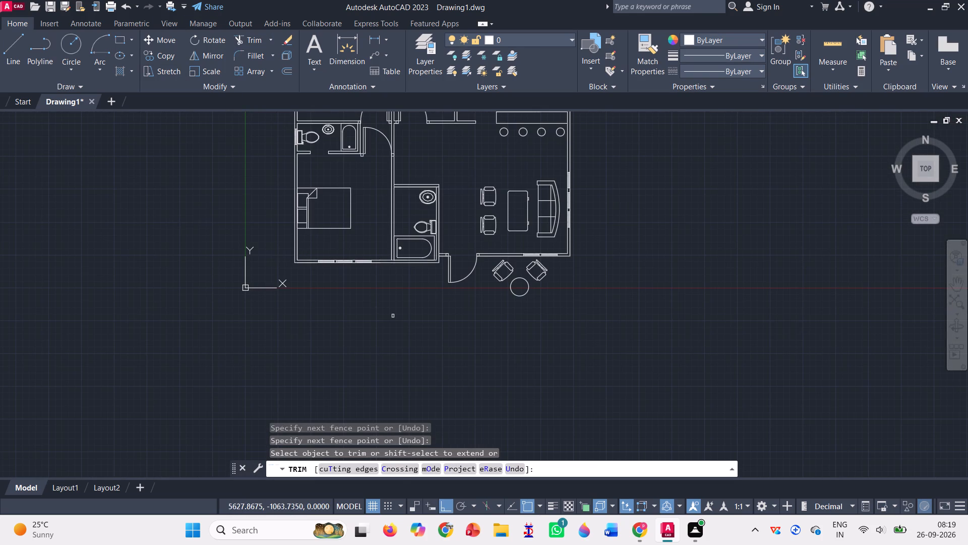
scroll(392, 279, up, 3)
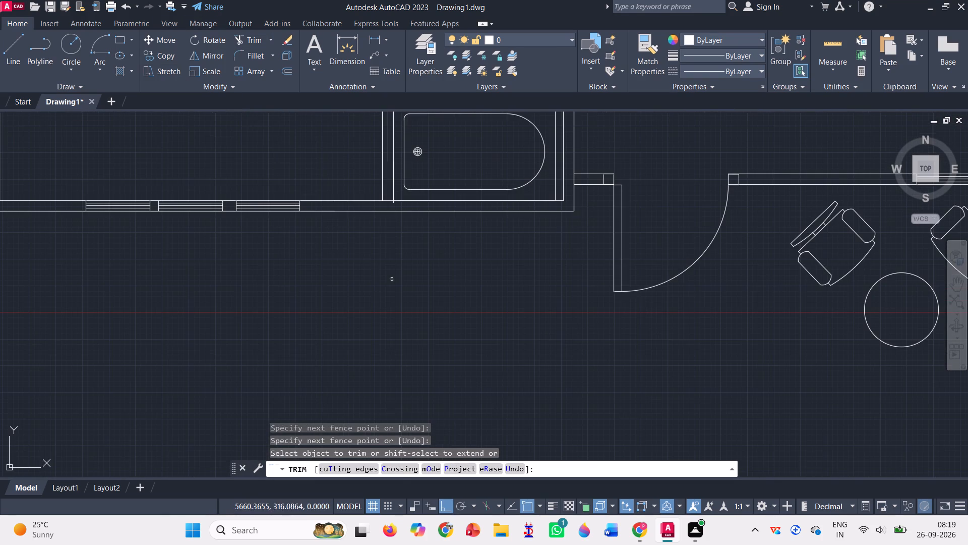
scroll(390, 187, up, 6)
scroll(388, 305, down, 1)
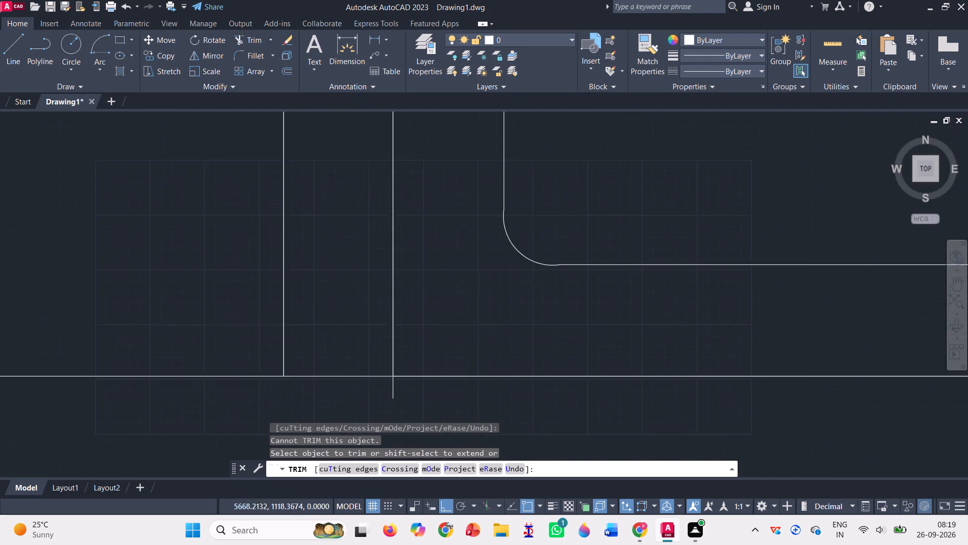
scroll(388, 305, down, 2)
click(391, 341)
scroll(391, 341, down, 1)
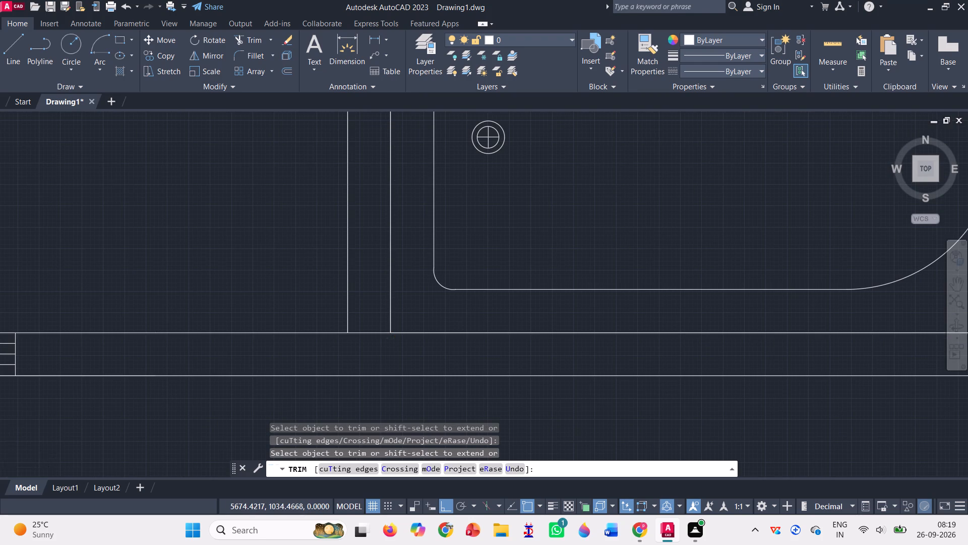
scroll(391, 341, down, 4)
scroll(374, 337, up, 2)
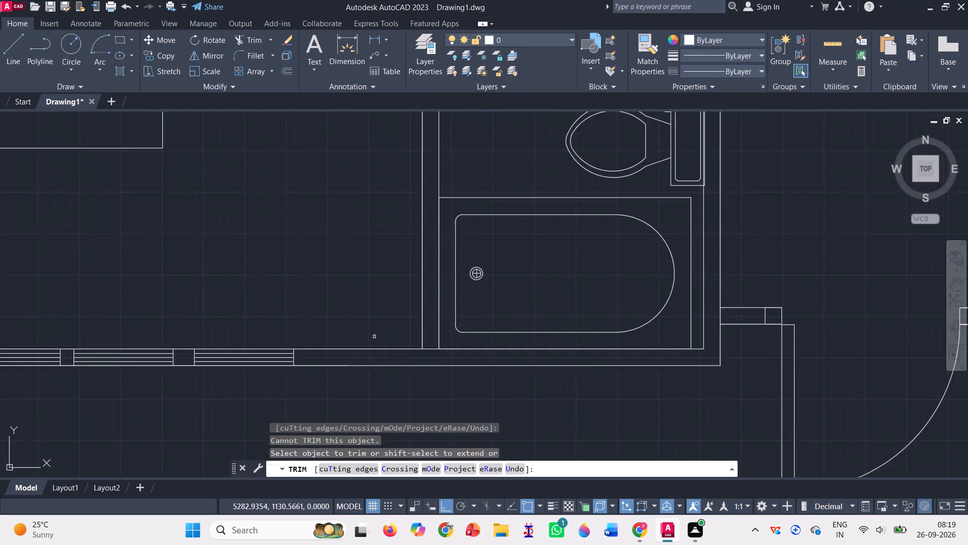
scroll(374, 337, up, 2)
drag(456, 364, 453, 350)
Trim the overlapping wall lines at both ends of the lower bathroom's top wall, above the washbasin.
scroll(453, 350, down, 4)
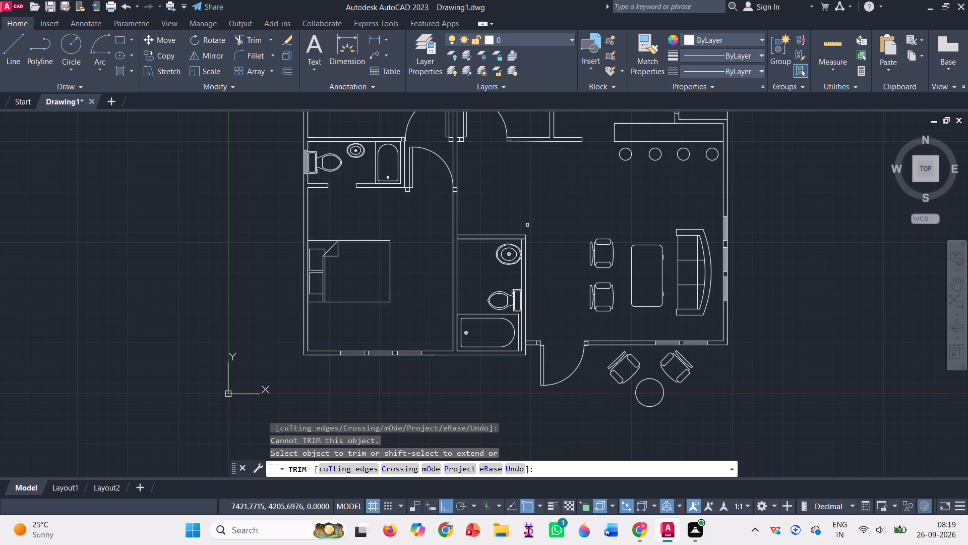
scroll(530, 231, up, 3)
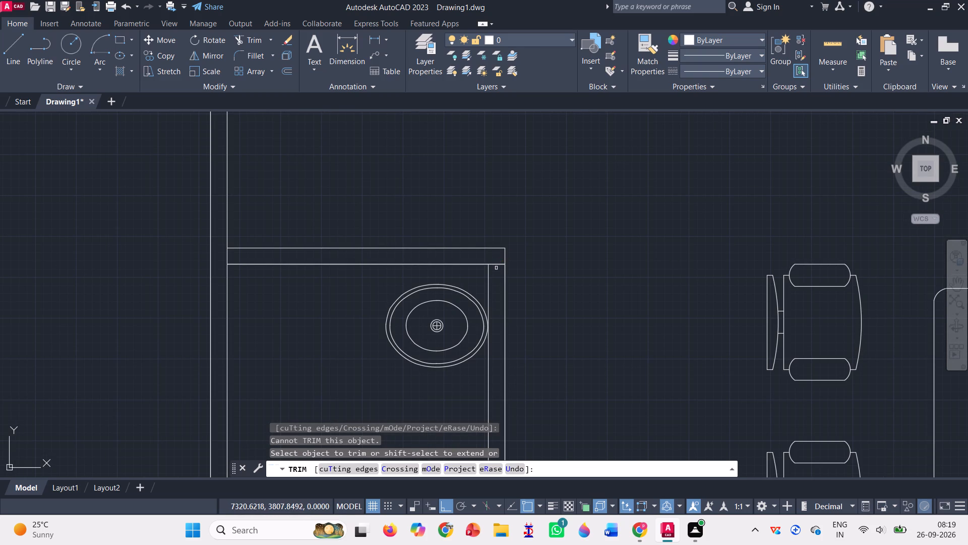
click(496, 265)
click(496, 265)
double_click(499, 261)
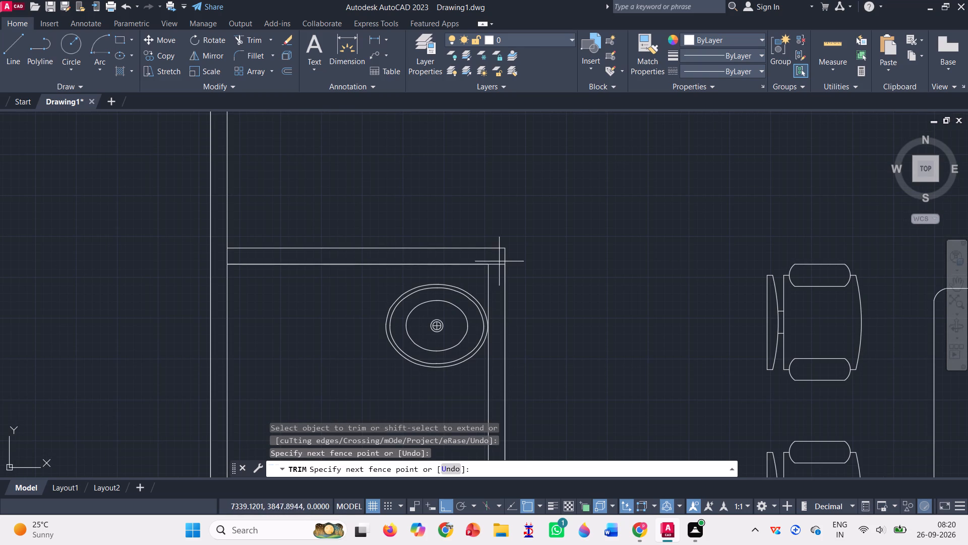
click(498, 274)
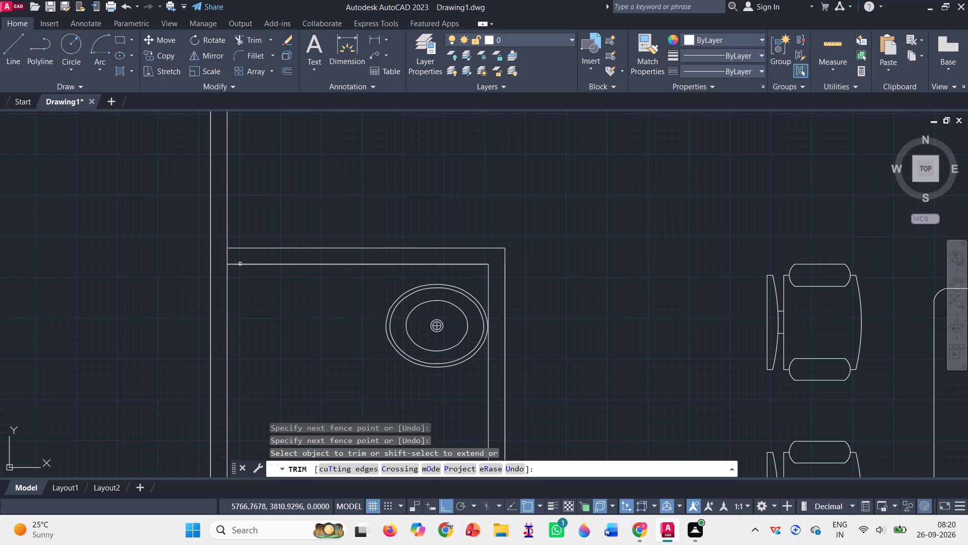
click(226, 259)
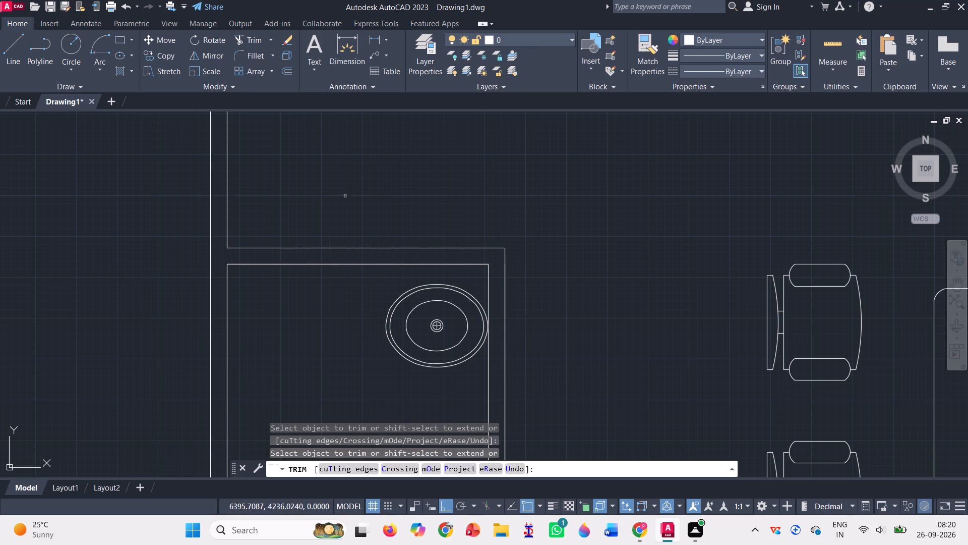
Copy the bathroom's two top wall lines down about 850 units, between the washbasin and the toilet.
scroll(343, 197, down, 1)
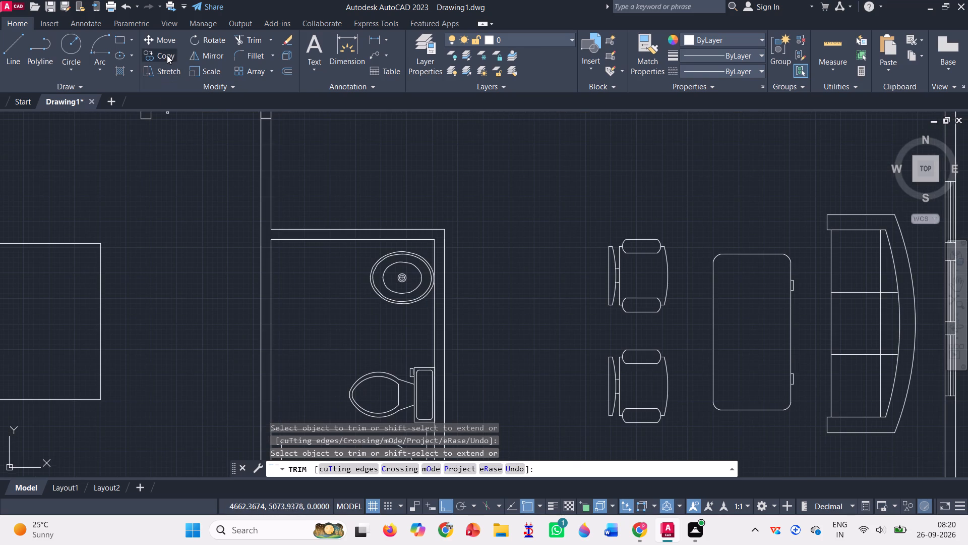
click(167, 55)
click(351, 228)
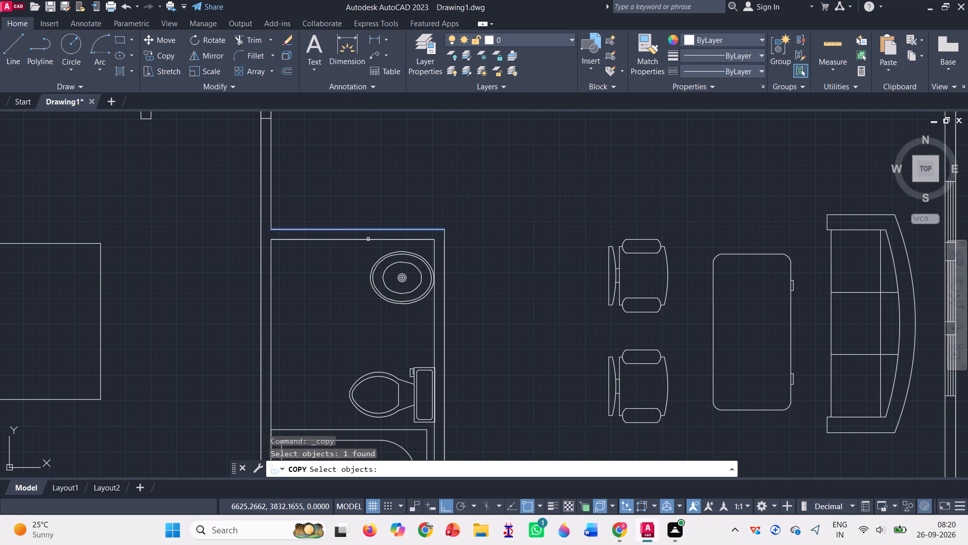
click(370, 238)
key(Return)
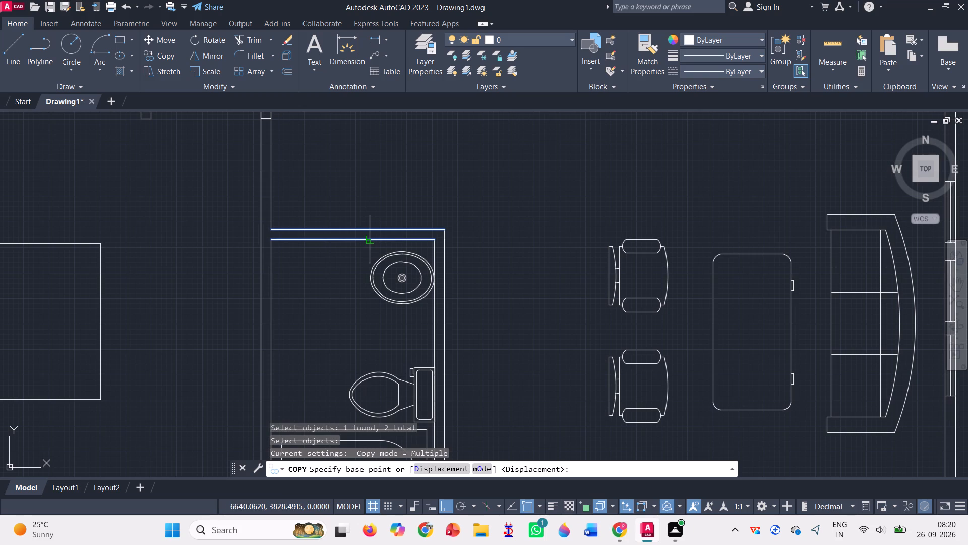
click(443, 233)
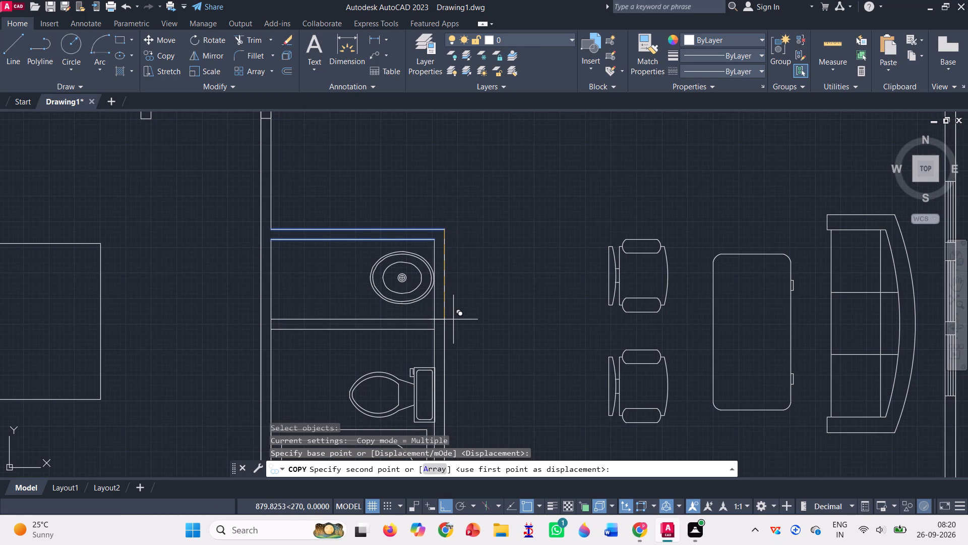
click(446, 316)
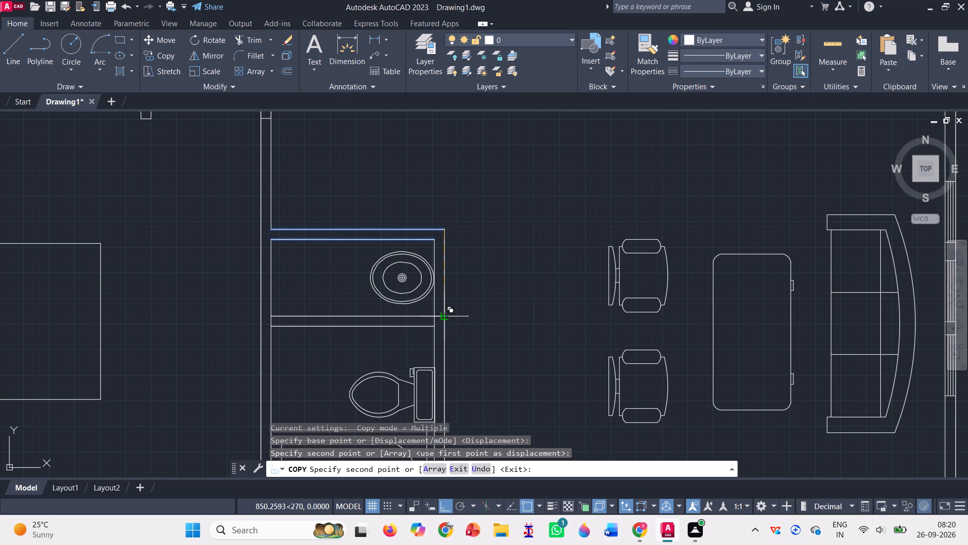
key(Return)
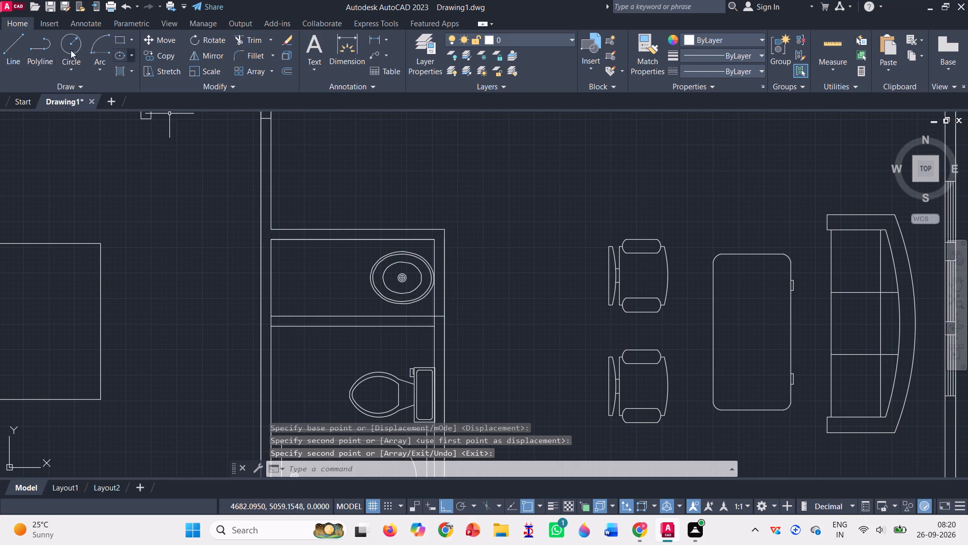
Draw a short vertical line across the copied wall lines near the middle of the bathroom's width.
click(18, 46)
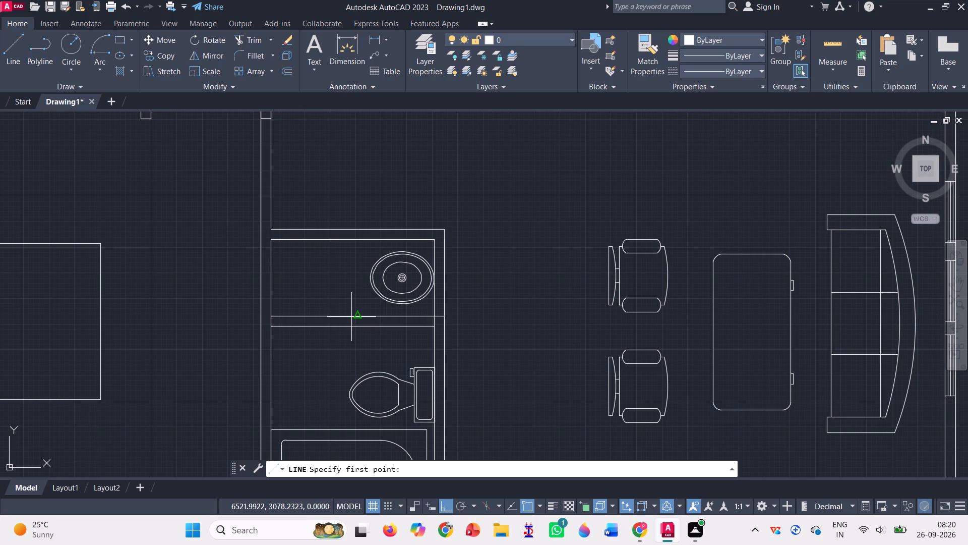
click(345, 316)
click(348, 328)
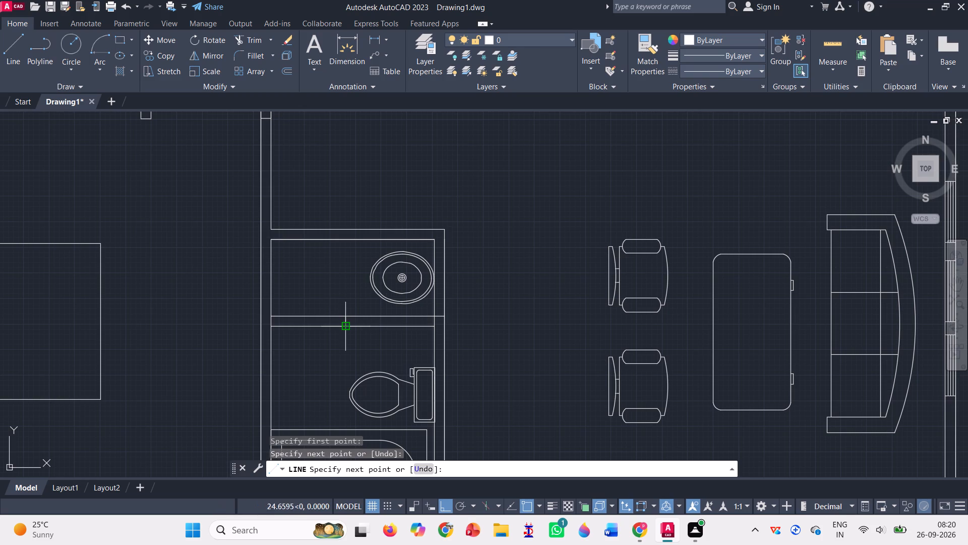
key(Return)
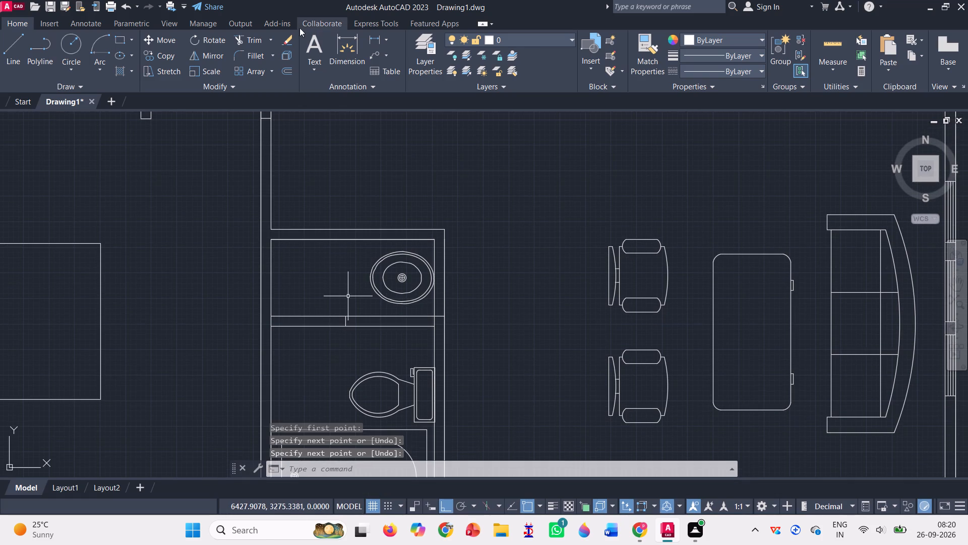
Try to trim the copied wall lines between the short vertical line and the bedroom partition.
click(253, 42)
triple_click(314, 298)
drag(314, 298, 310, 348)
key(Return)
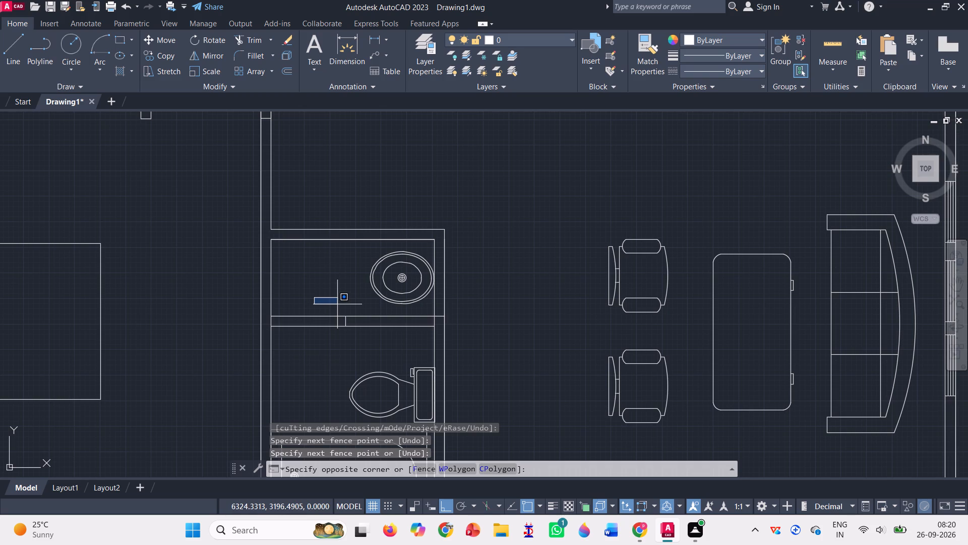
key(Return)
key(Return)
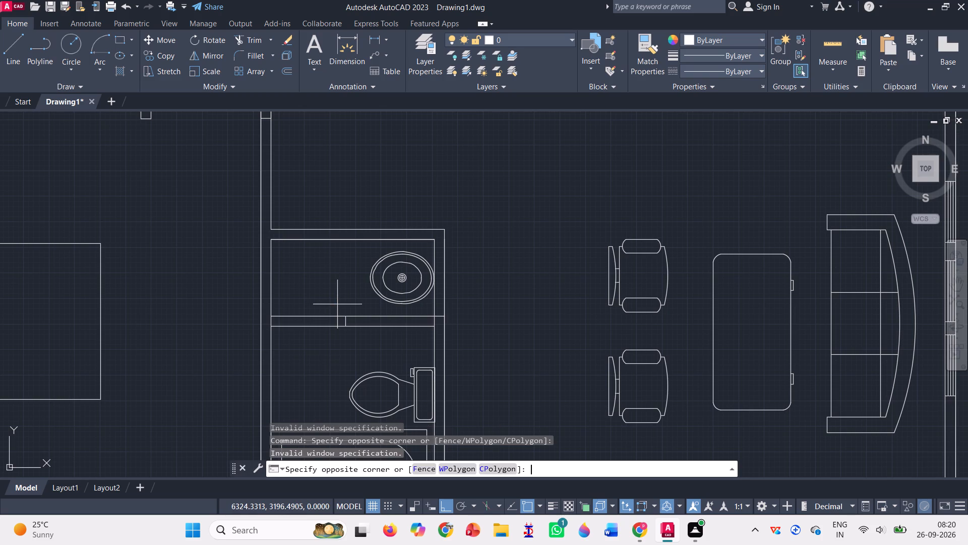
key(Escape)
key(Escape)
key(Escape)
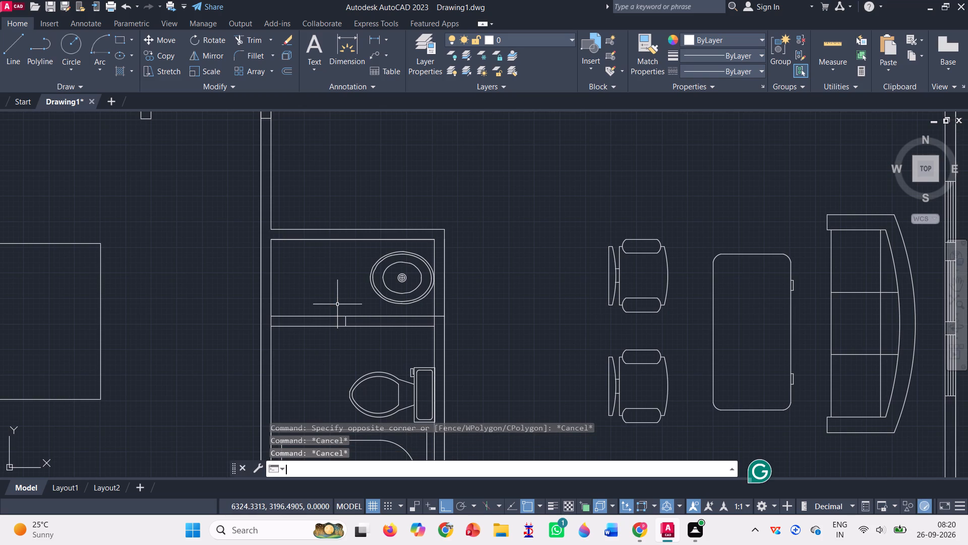
Trim away the copied wall lines between the short vertical line and the bedroom partition.
click(253, 36)
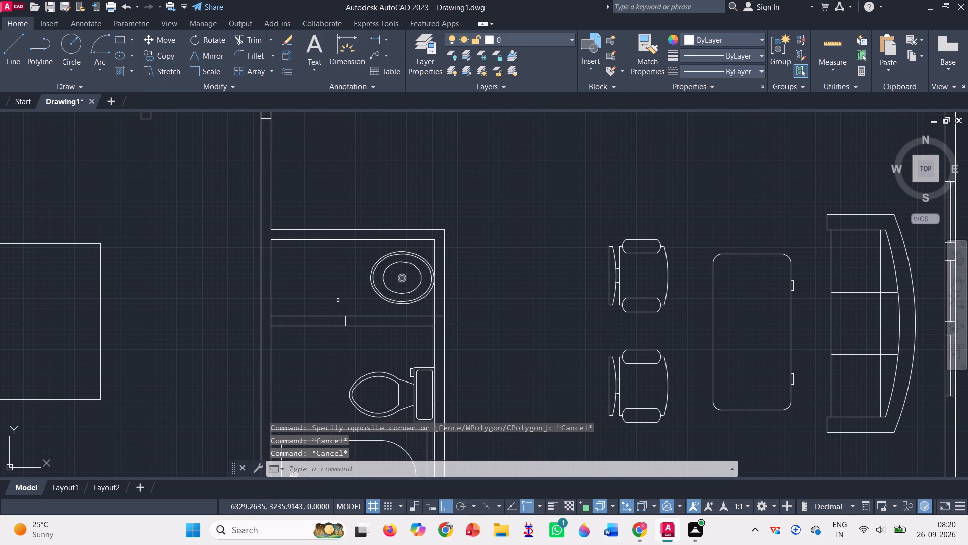
drag(305, 301, 299, 350)
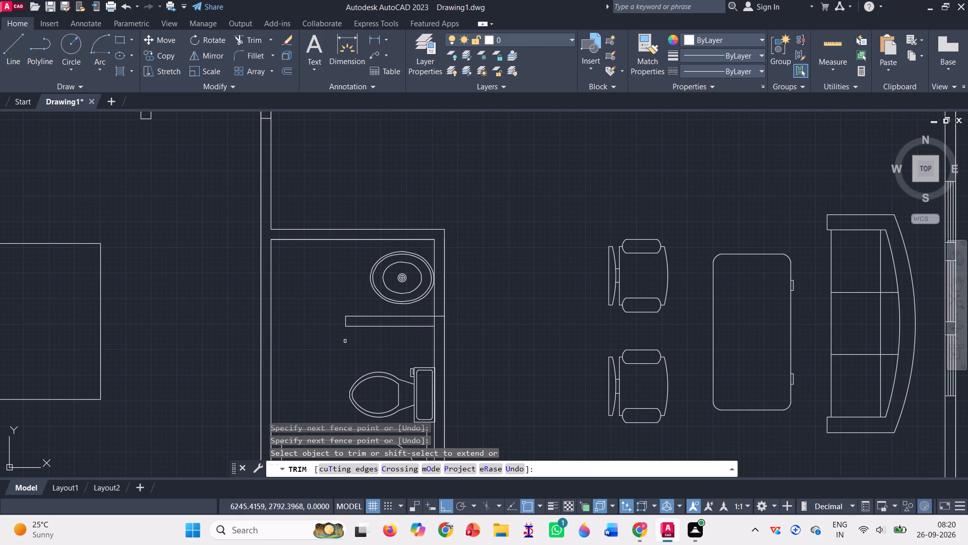
Trim the bathroom divider's overrun inside the wall facing the living area, and the inner wall line between the divider's two lines.
scroll(451, 314, up, 2)
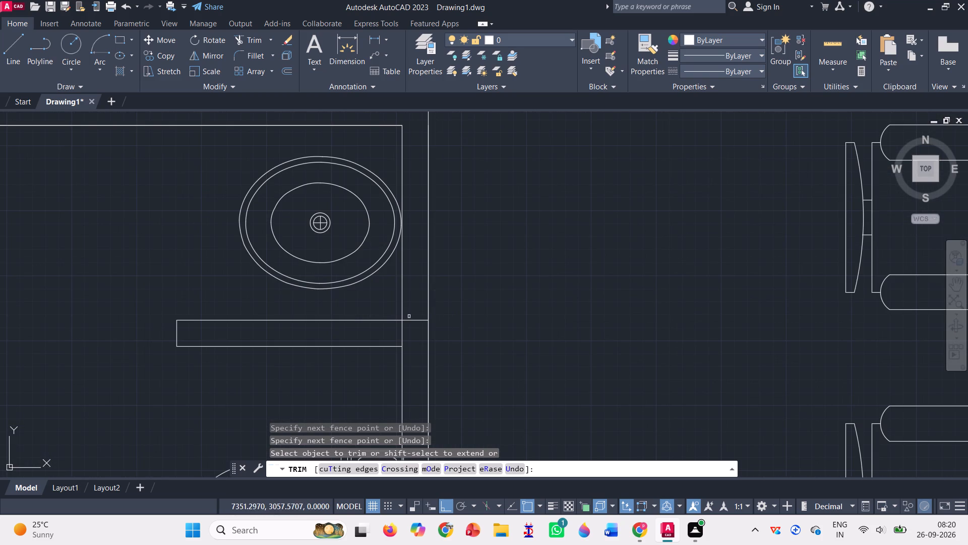
click(412, 326)
click(416, 310)
scroll(466, 305, down, 2)
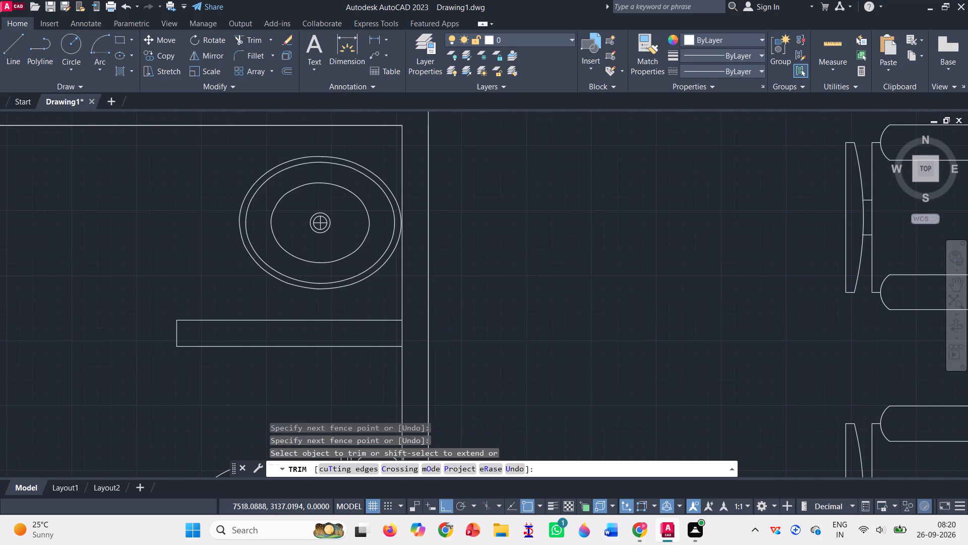
scroll(466, 305, down, 2)
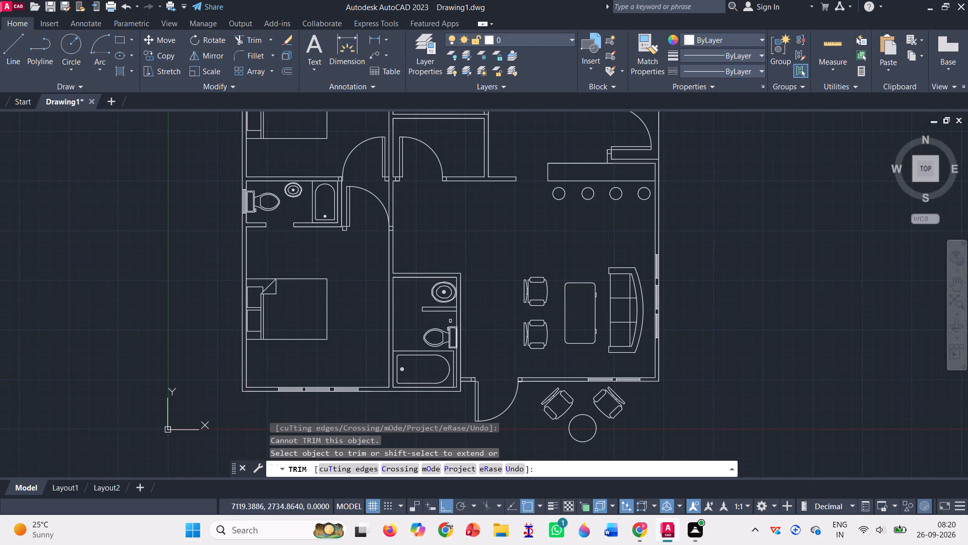
scroll(446, 318, up, 5)
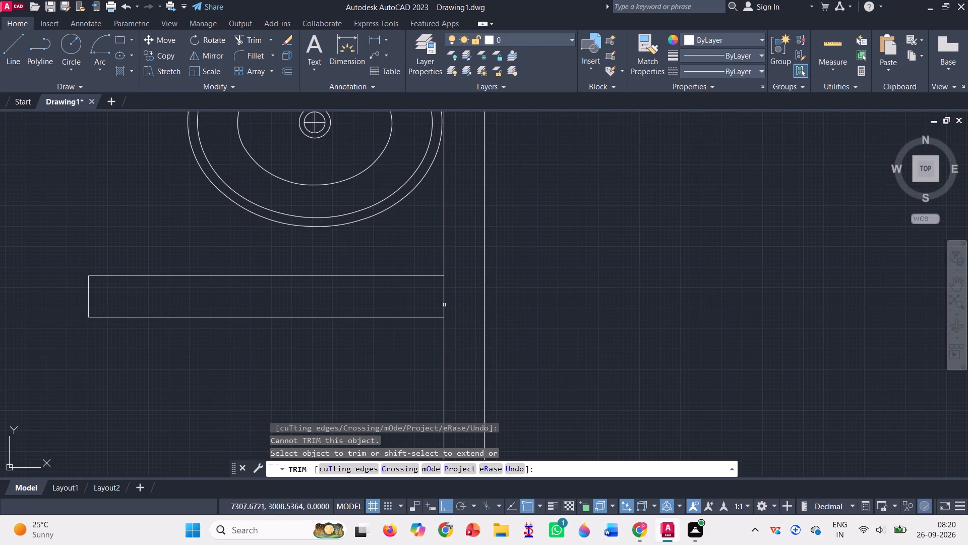
drag(437, 300, 447, 296)
scroll(448, 296, down, 3)
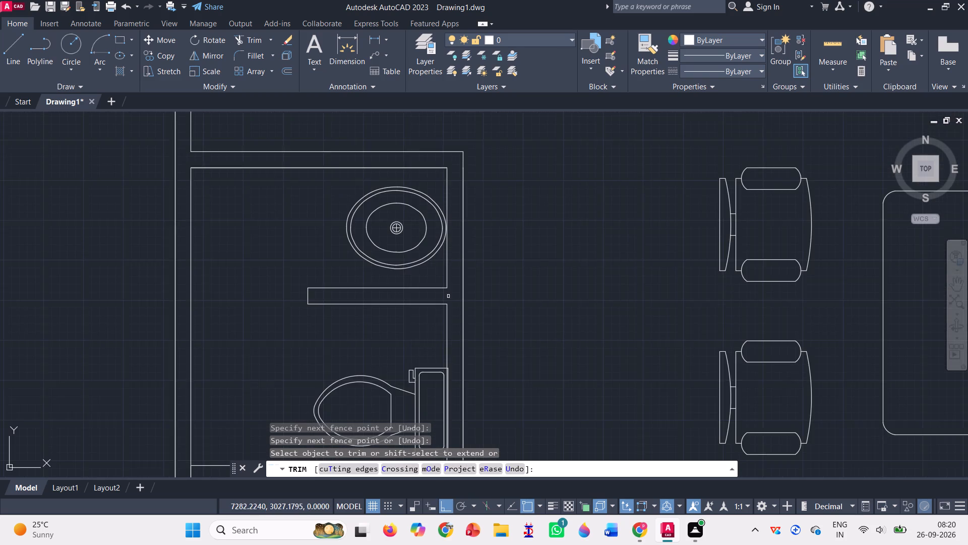
scroll(448, 296, down, 4)
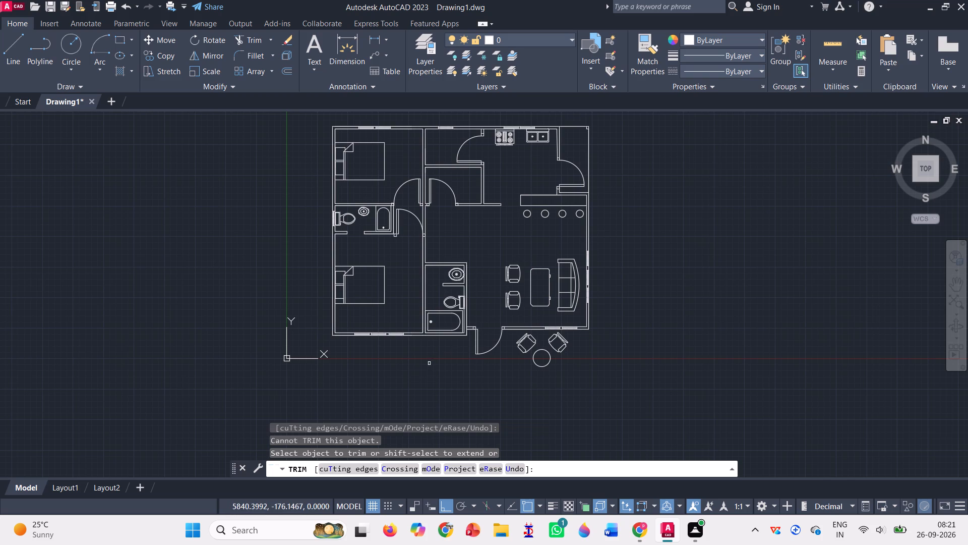
key(Return)
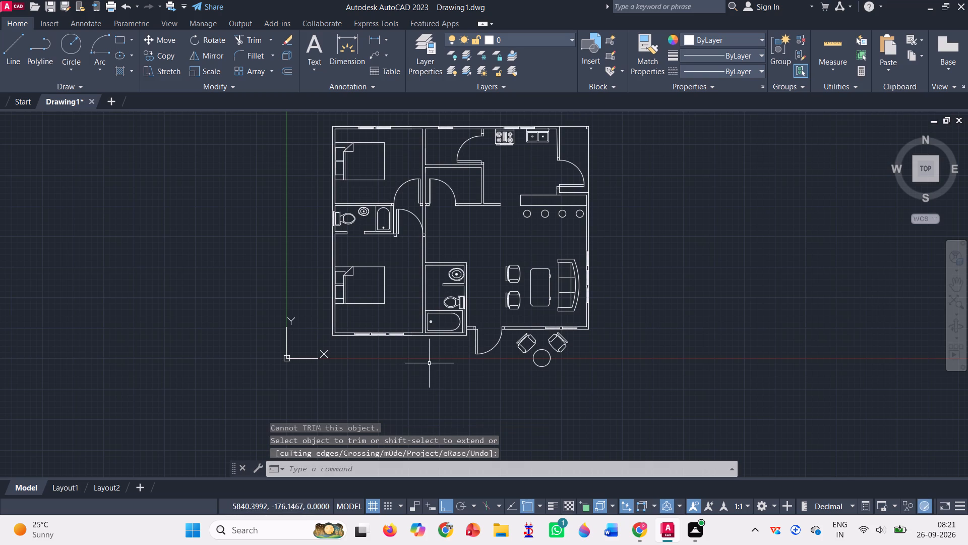
Look over the whole floor plan, including the divided lower bathroom, living area and outdoor seating.
scroll(670, 251, up, 2)
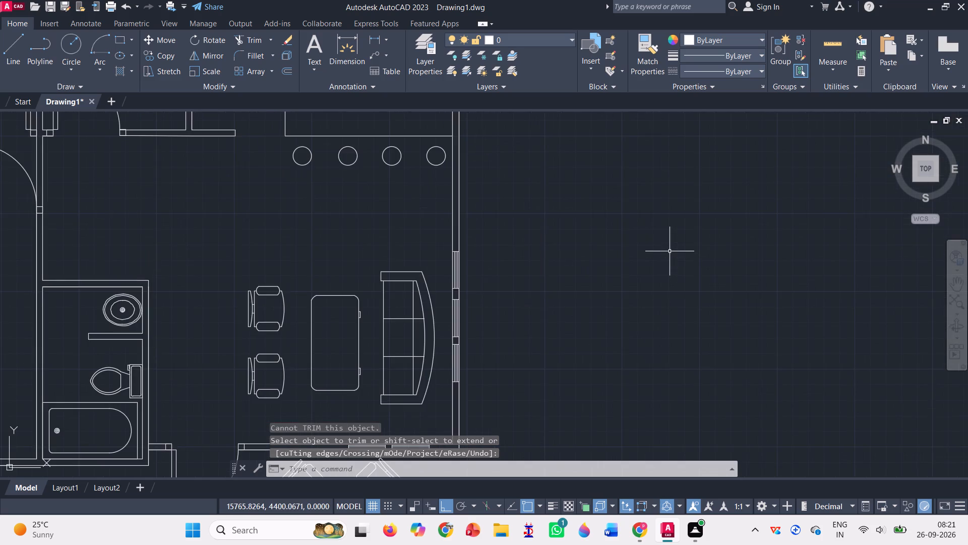
scroll(670, 251, down, 2)
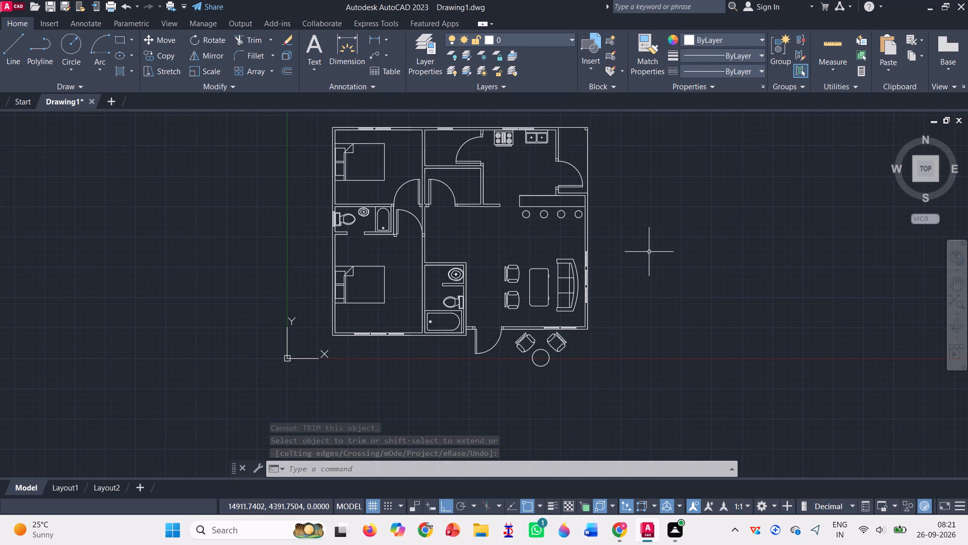
scroll(649, 252, up, 1)
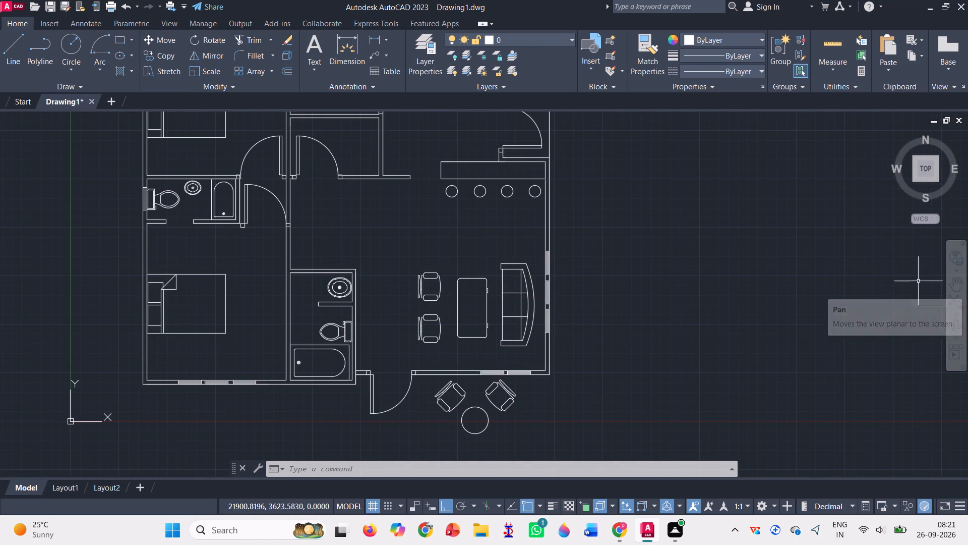
scroll(539, 227, down, 2)
scroll(665, 226, up, 2)
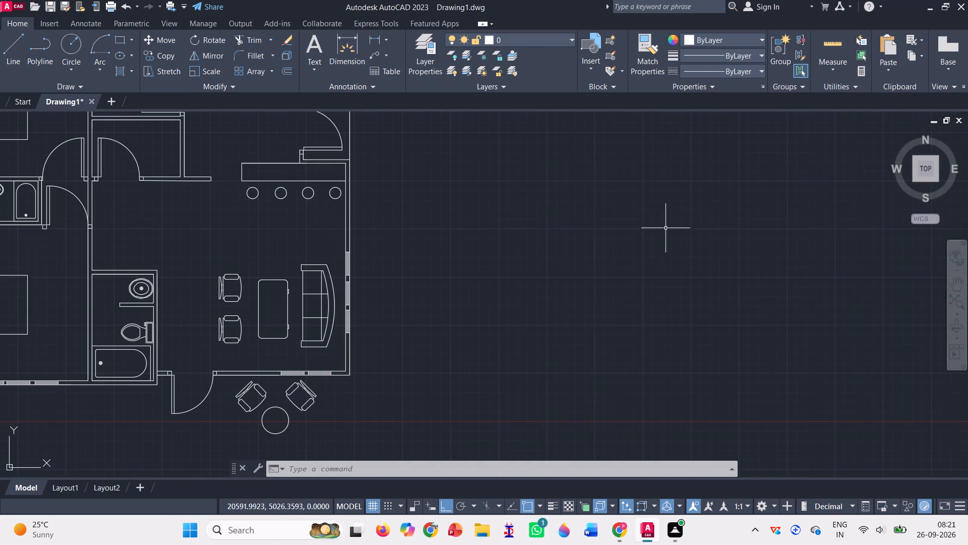
click(954, 279)
click(414, 251)
drag(414, 251, 445, 264)
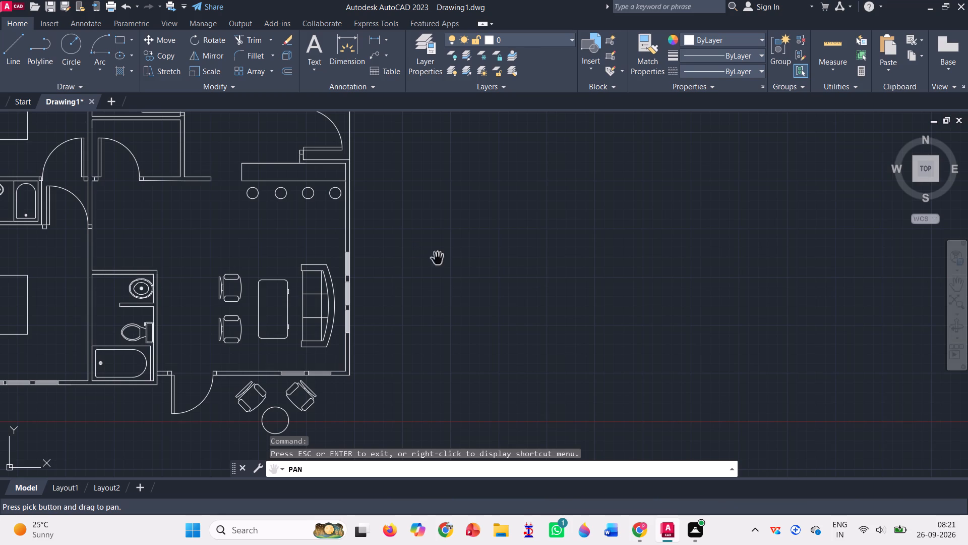
drag(445, 264, 606, 310)
key(Return)
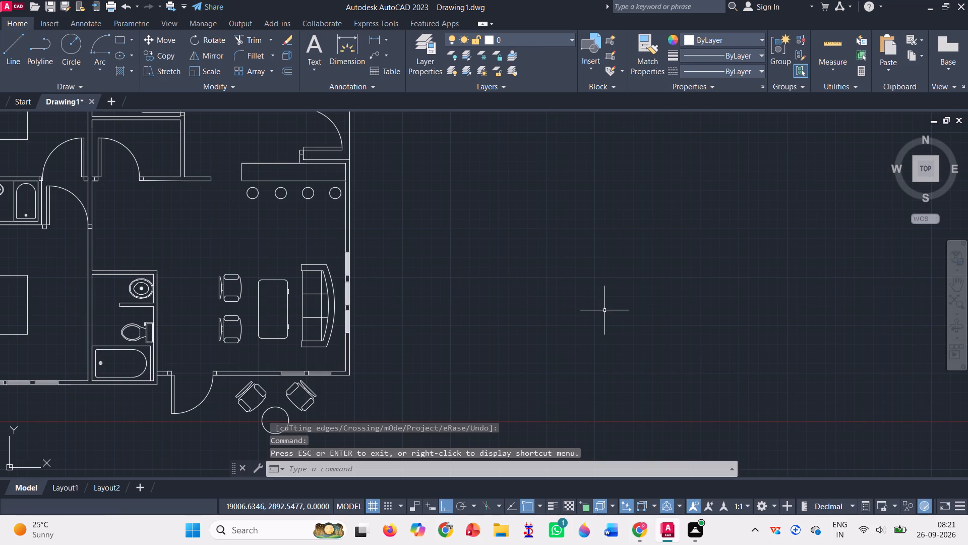
scroll(567, 296, down, 3)
scroll(554, 290, up, 1)
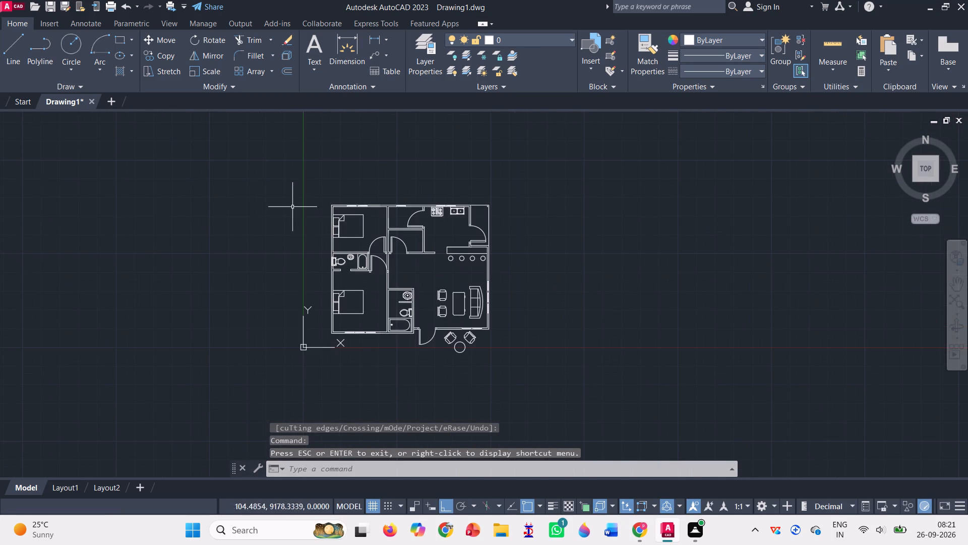
scroll(283, 205, up, 1)
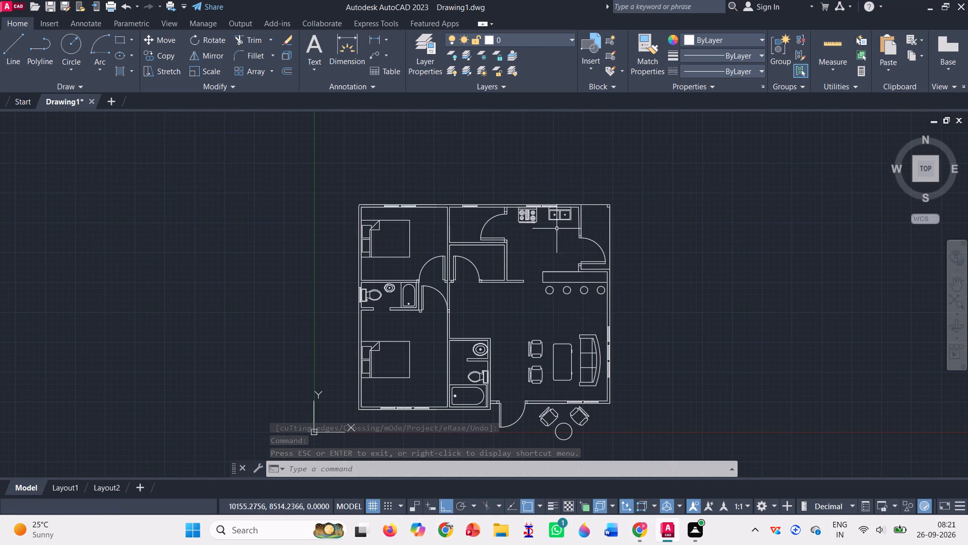
click(956, 282)
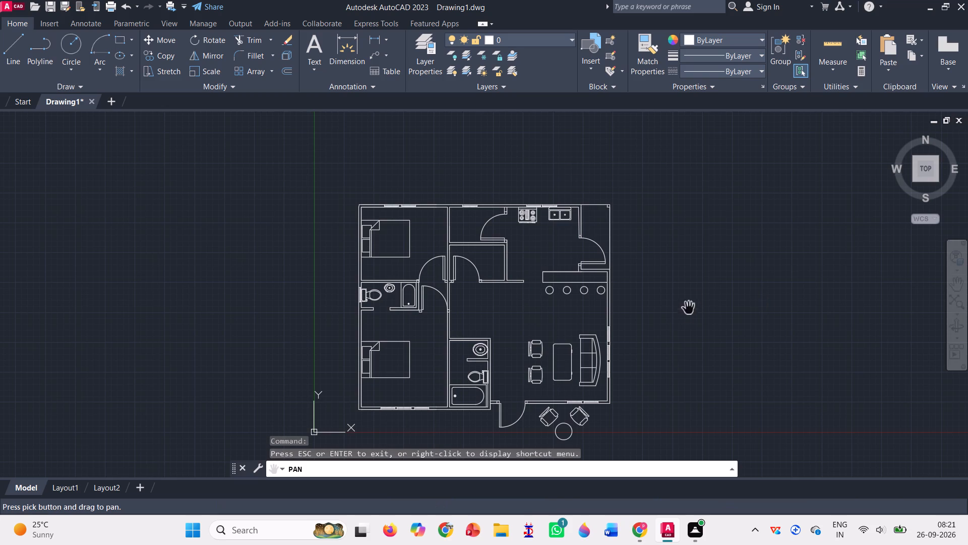
drag(663, 338, 663, 289)
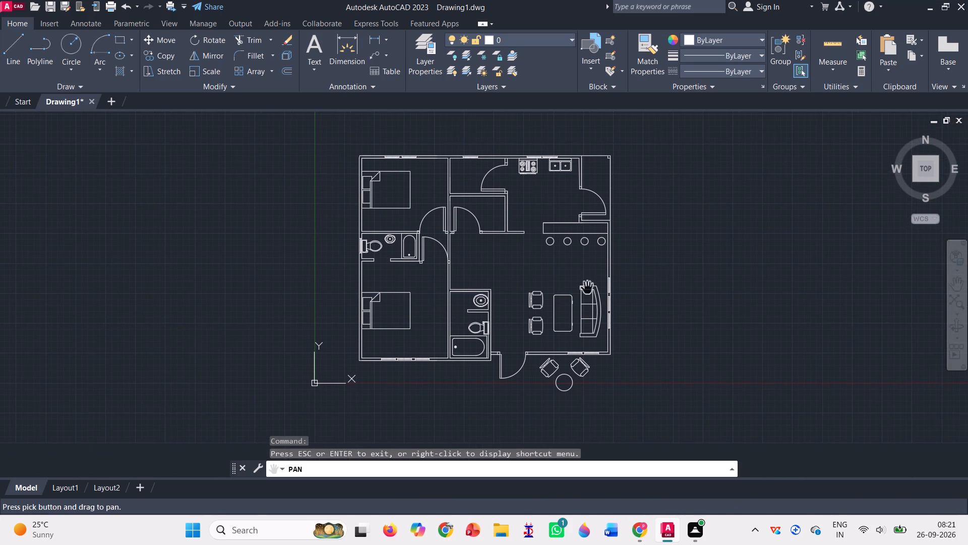
scroll(570, 287, up, 1)
scroll(570, 287, down, 1)
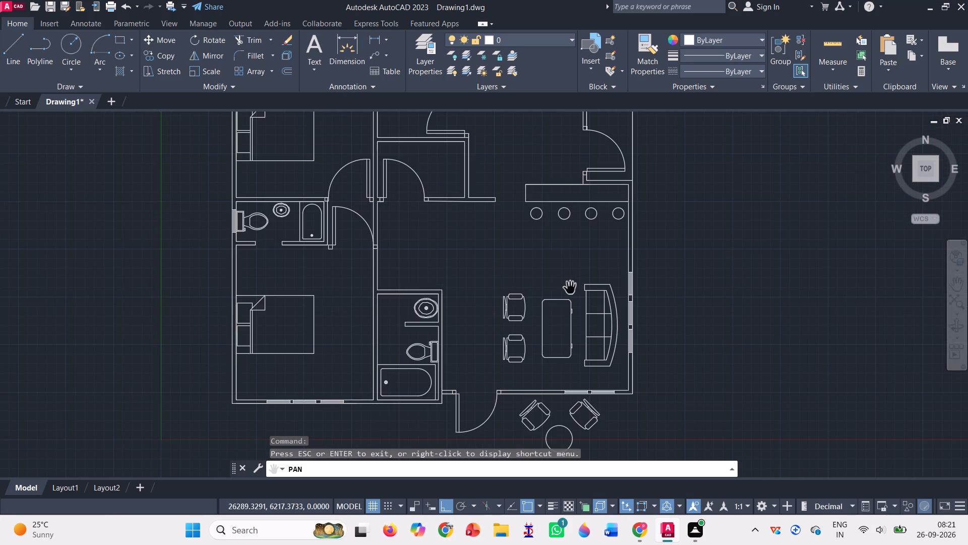
scroll(570, 287, up, 1)
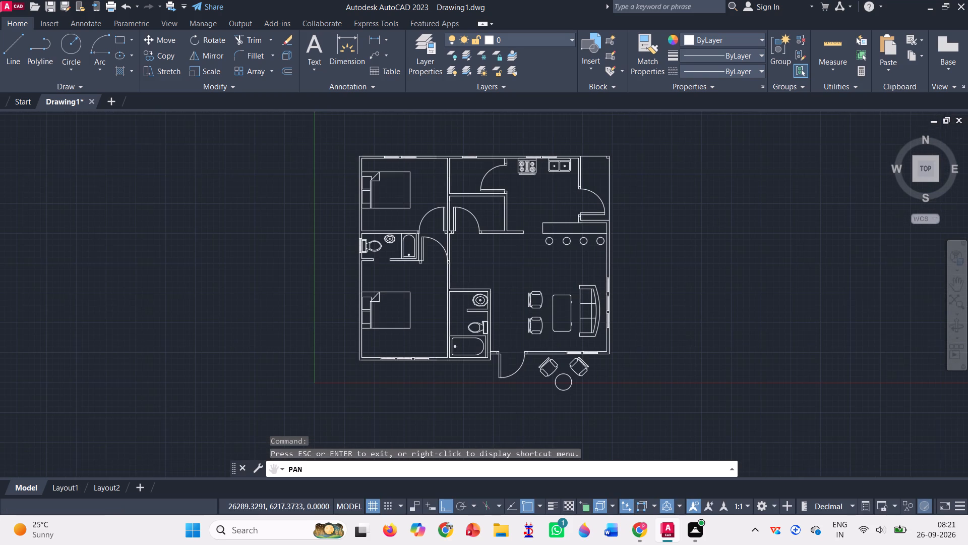
scroll(570, 287, down, 2)
scroll(570, 287, up, 1)
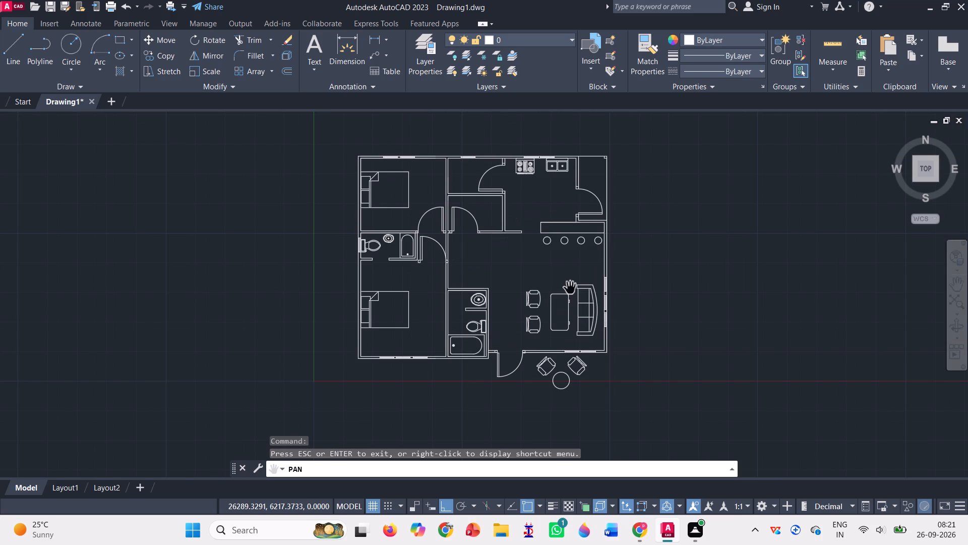
scroll(570, 287, up, 1)
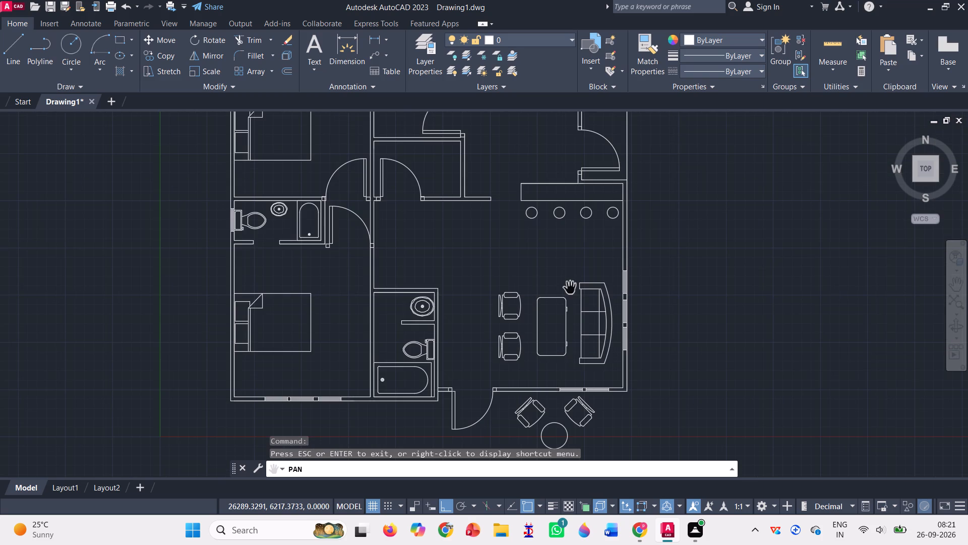
scroll(570, 287, down, 1)
key(Escape)
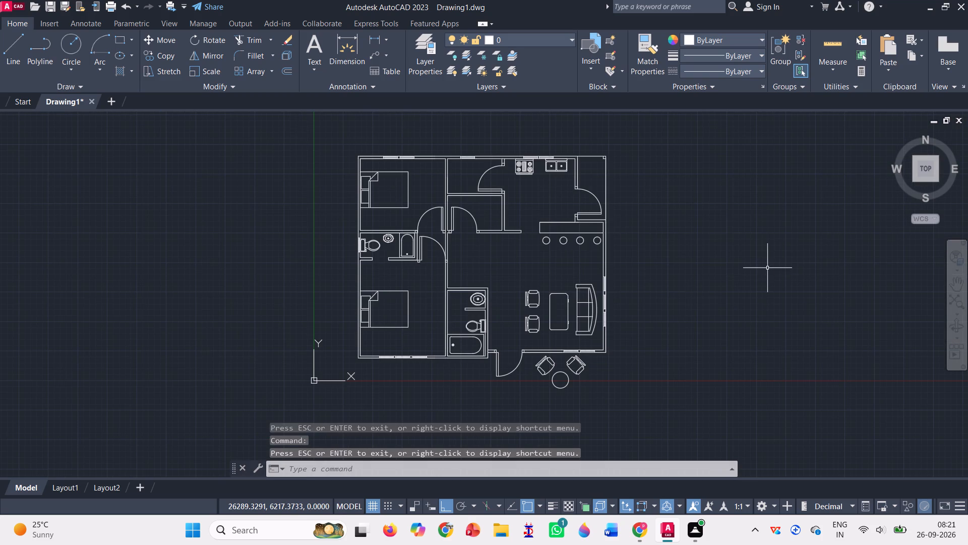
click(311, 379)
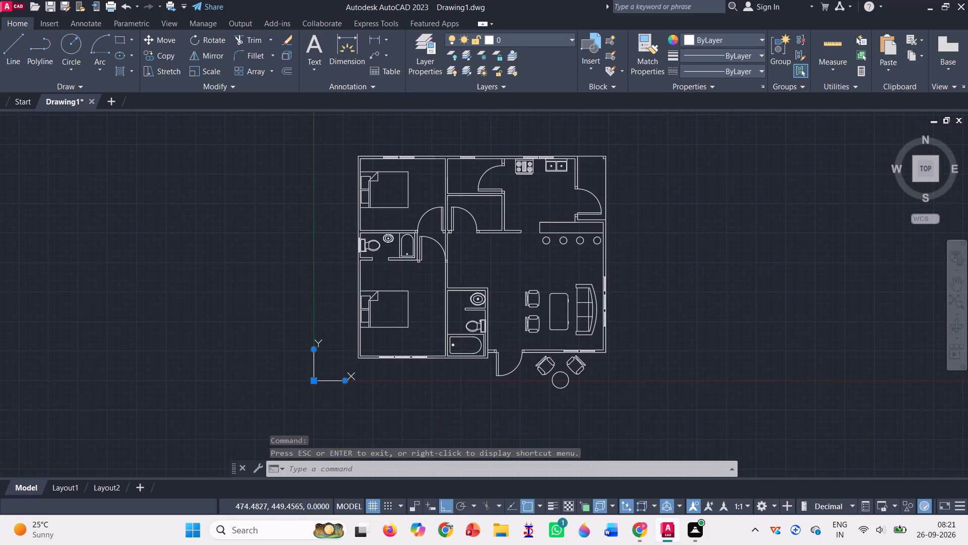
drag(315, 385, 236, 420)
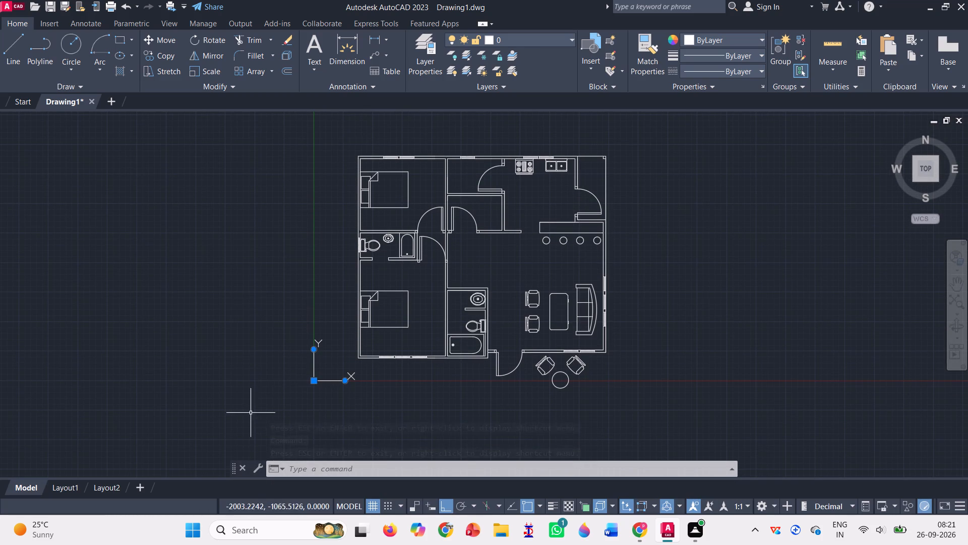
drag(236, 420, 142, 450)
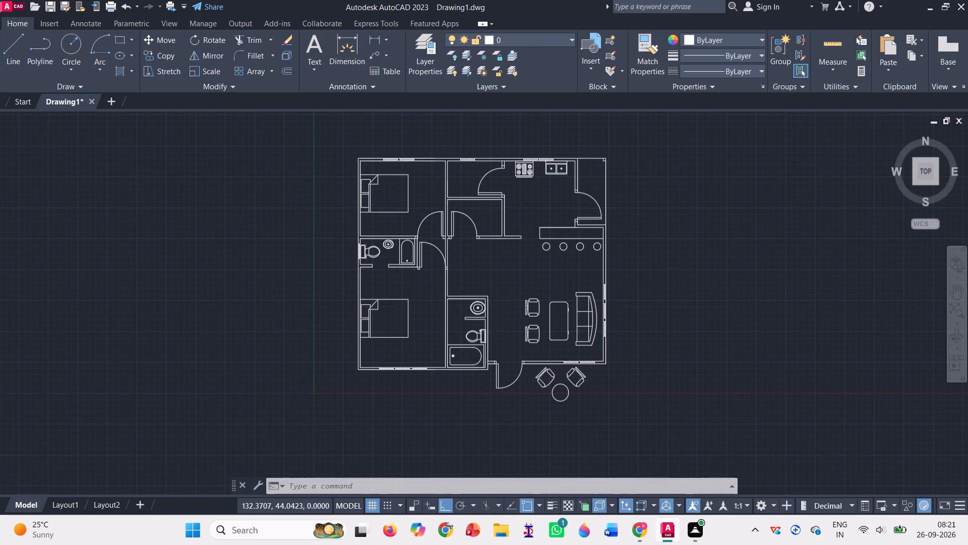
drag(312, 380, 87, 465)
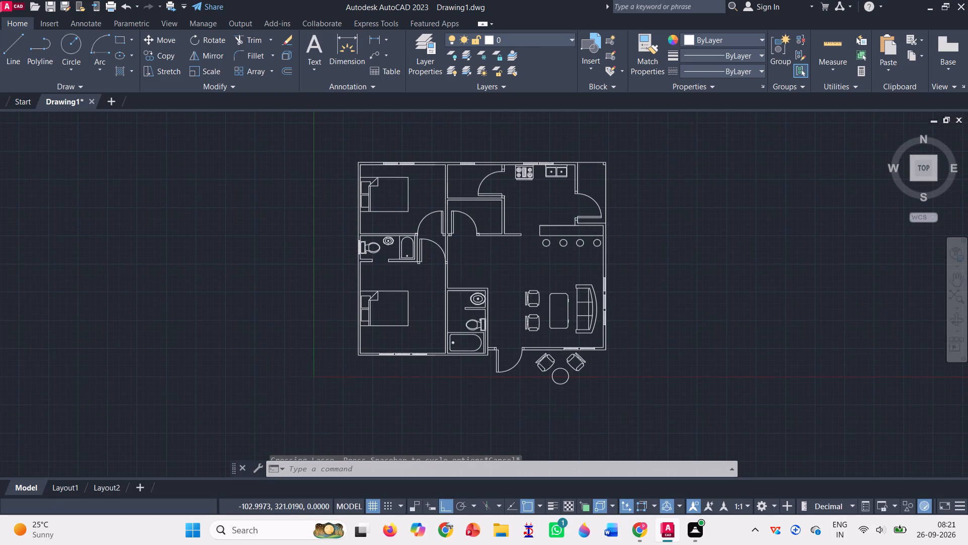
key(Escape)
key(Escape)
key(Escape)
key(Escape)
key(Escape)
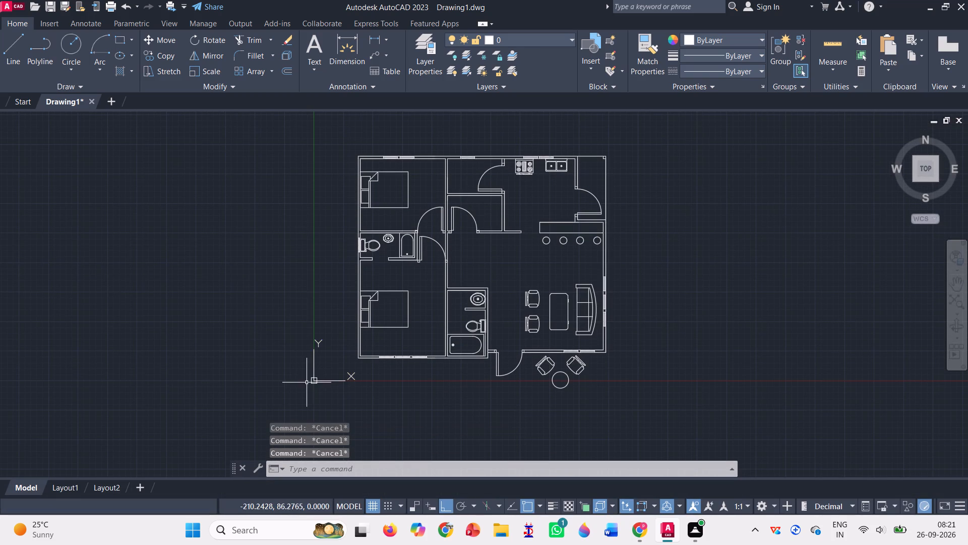
Move the UCS origin horizontally along the X axis, farther away from the bedroom side of the floor plan.
click(311, 379)
click(316, 380)
drag(316, 380, 20, 449)
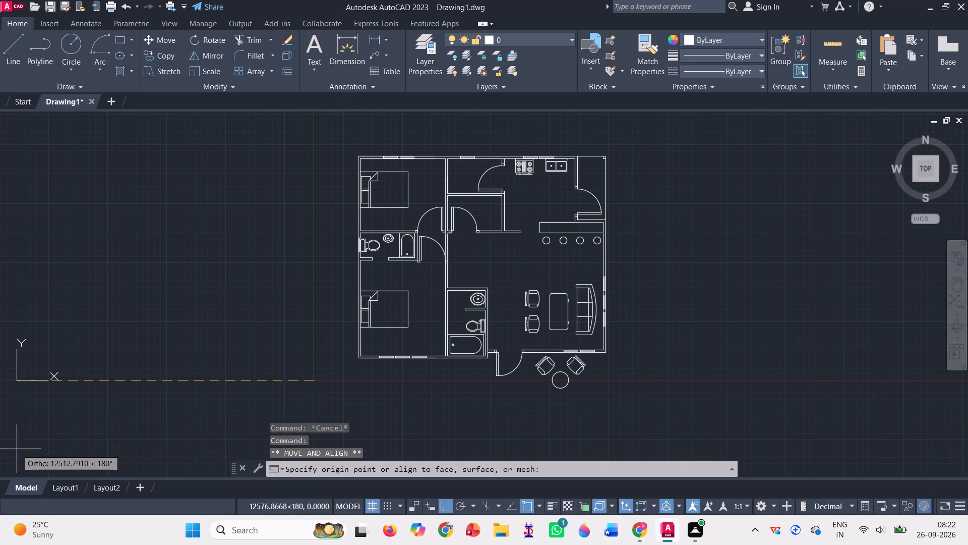
click(6, 442)
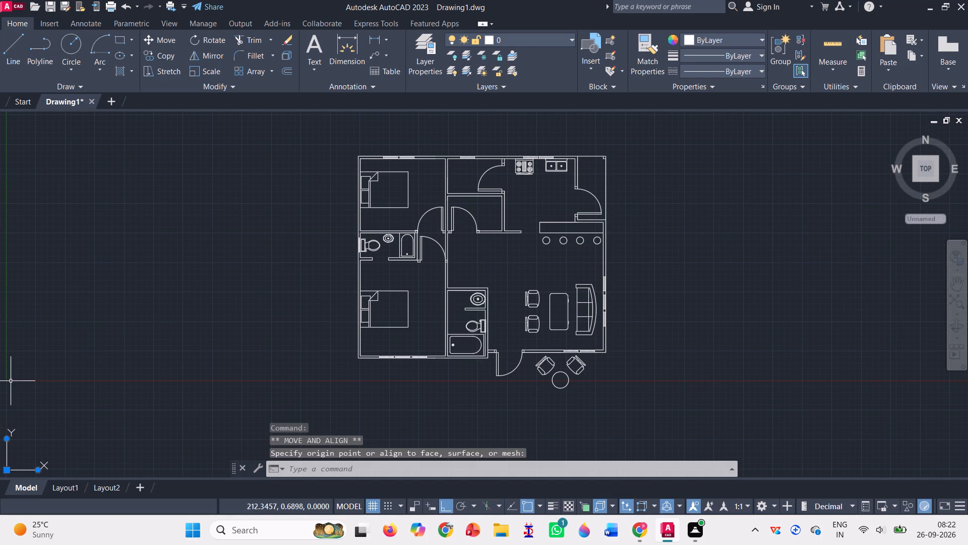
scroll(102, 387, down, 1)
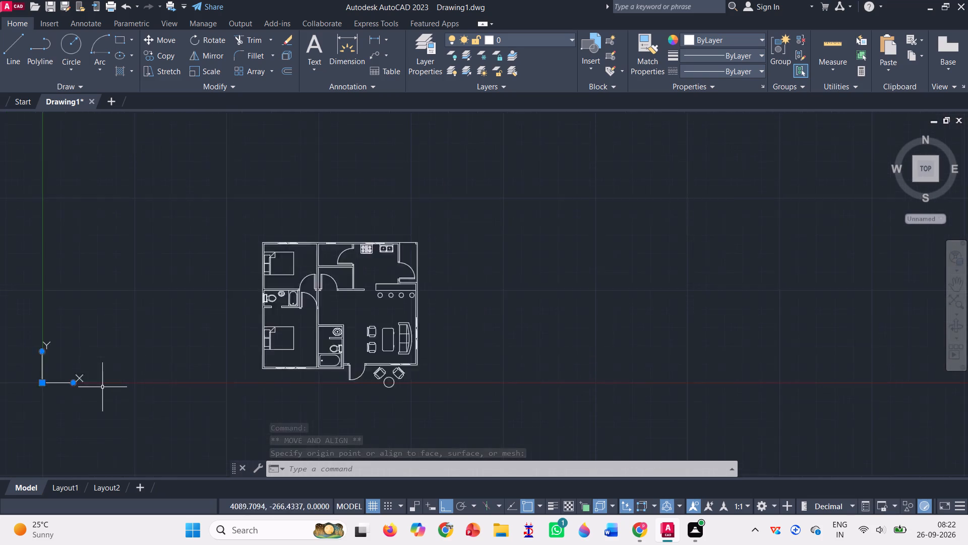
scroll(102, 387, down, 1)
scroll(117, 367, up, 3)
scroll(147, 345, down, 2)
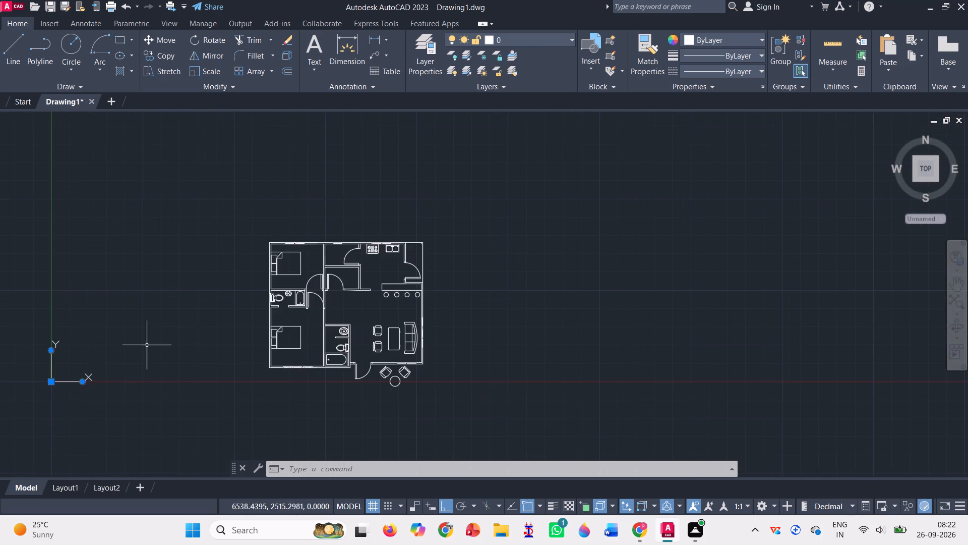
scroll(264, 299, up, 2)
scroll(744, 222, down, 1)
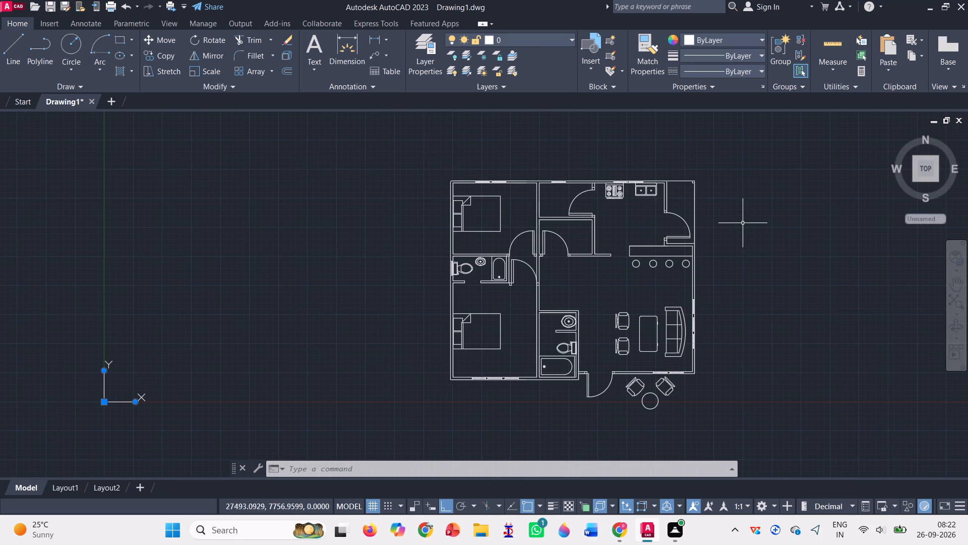
Turn off command logging with LOGFILEOFF.
click(398, 476)
text(lo)
key(g)
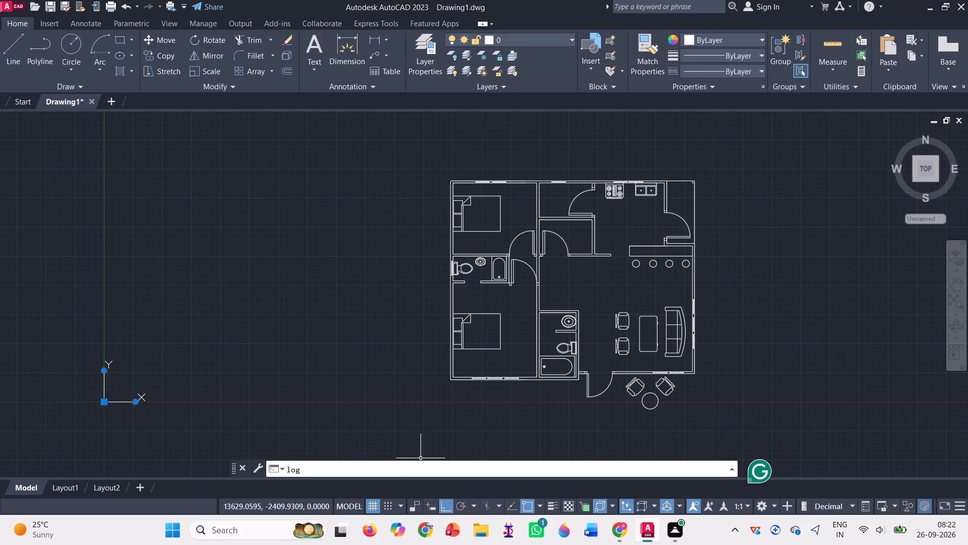
key(Return)
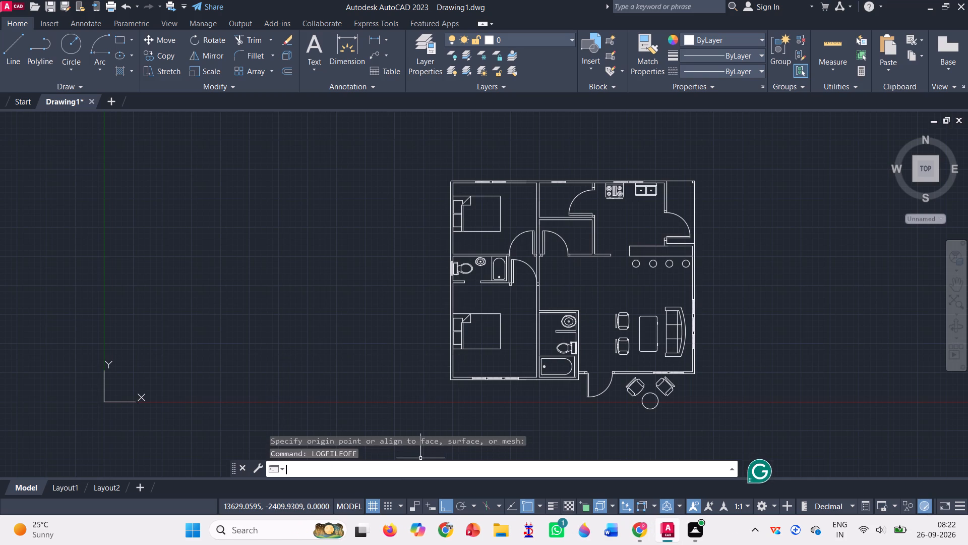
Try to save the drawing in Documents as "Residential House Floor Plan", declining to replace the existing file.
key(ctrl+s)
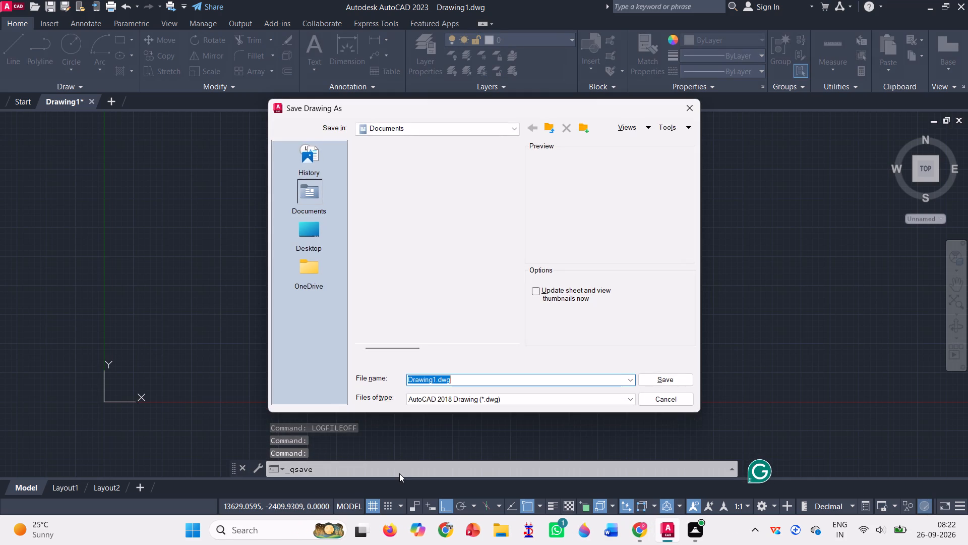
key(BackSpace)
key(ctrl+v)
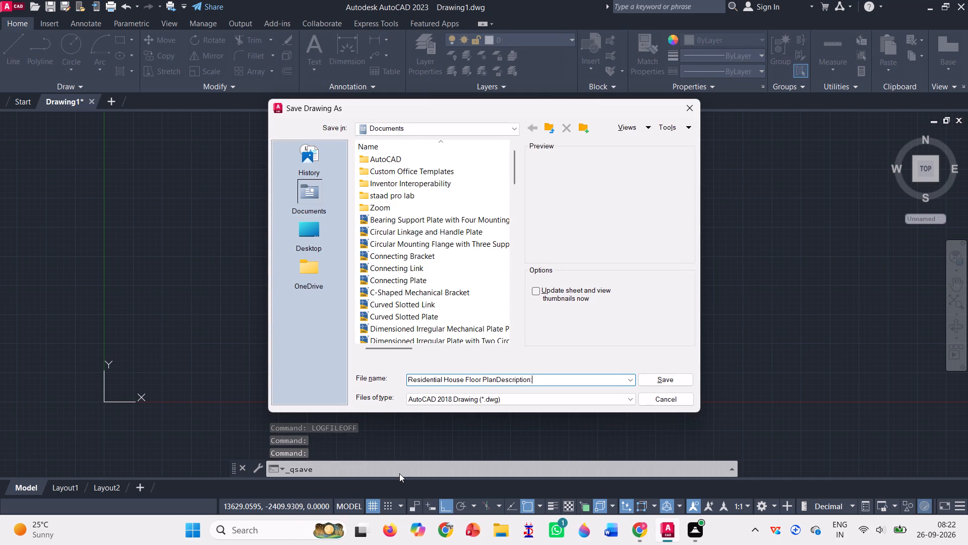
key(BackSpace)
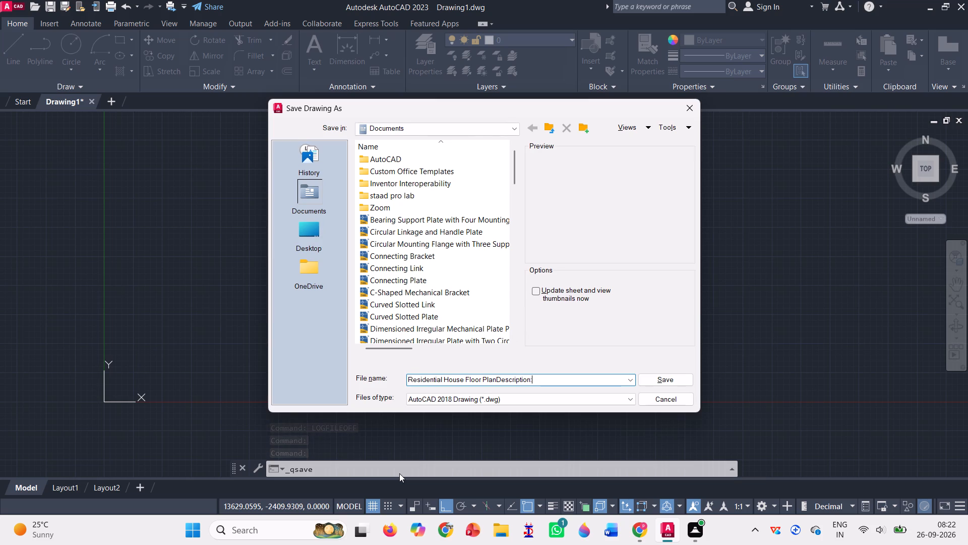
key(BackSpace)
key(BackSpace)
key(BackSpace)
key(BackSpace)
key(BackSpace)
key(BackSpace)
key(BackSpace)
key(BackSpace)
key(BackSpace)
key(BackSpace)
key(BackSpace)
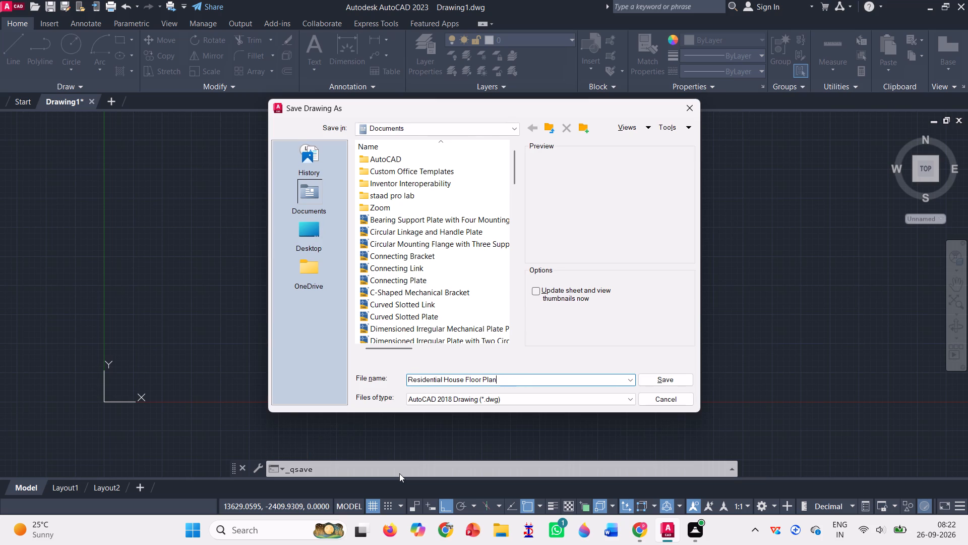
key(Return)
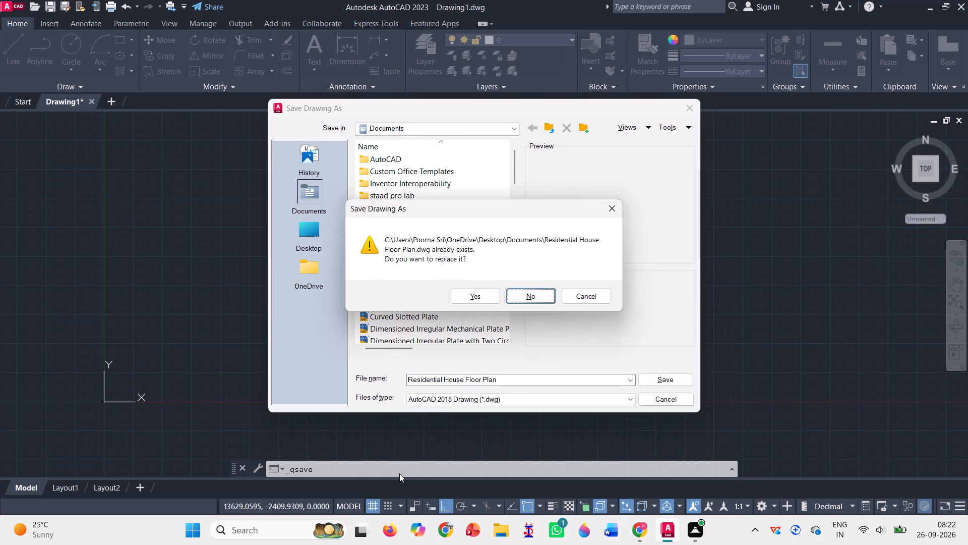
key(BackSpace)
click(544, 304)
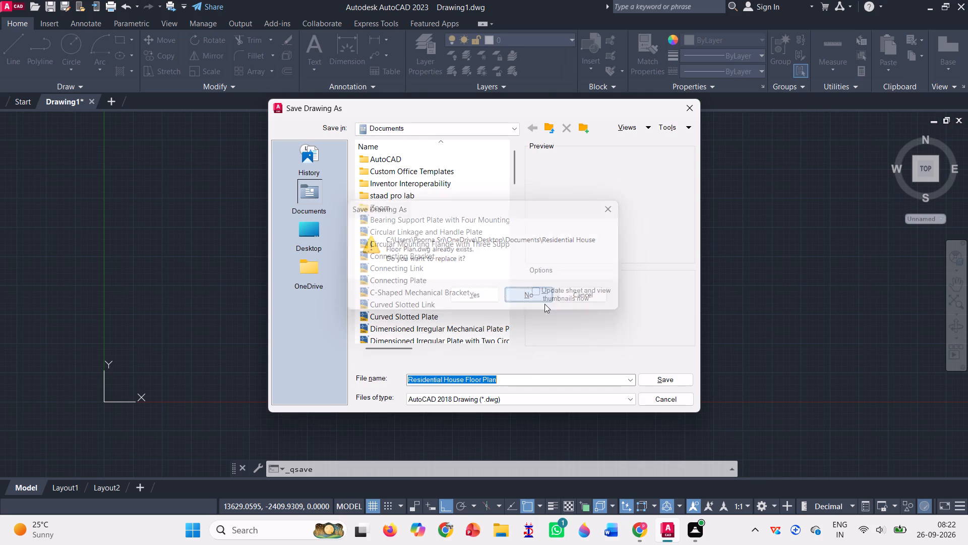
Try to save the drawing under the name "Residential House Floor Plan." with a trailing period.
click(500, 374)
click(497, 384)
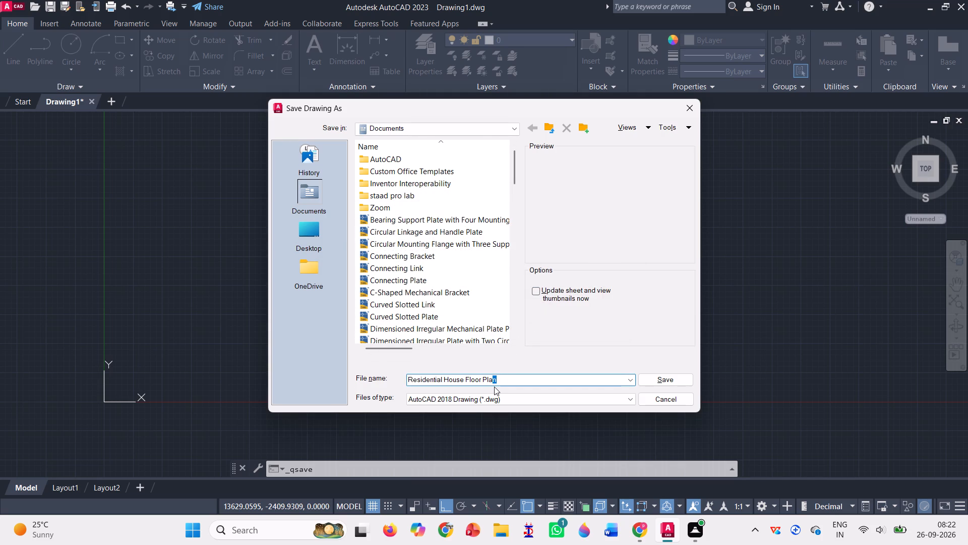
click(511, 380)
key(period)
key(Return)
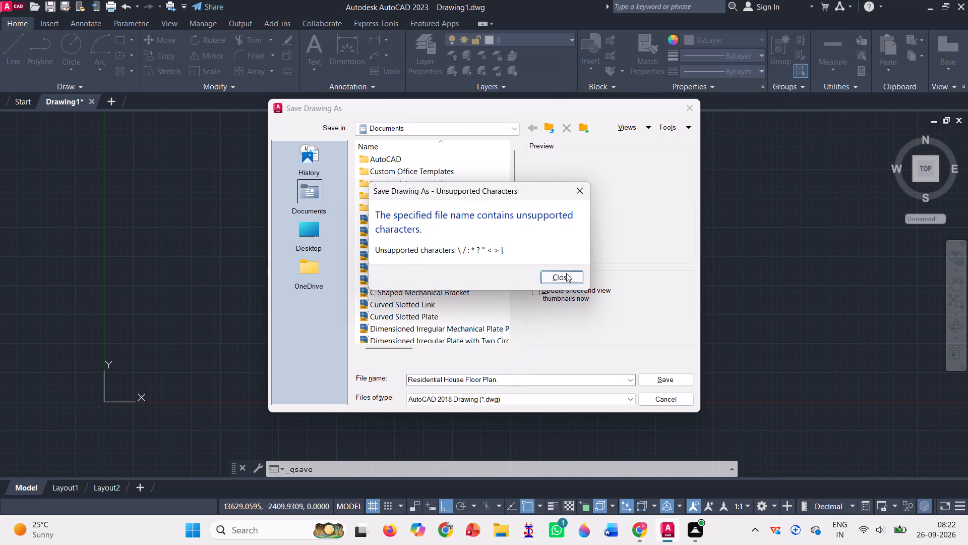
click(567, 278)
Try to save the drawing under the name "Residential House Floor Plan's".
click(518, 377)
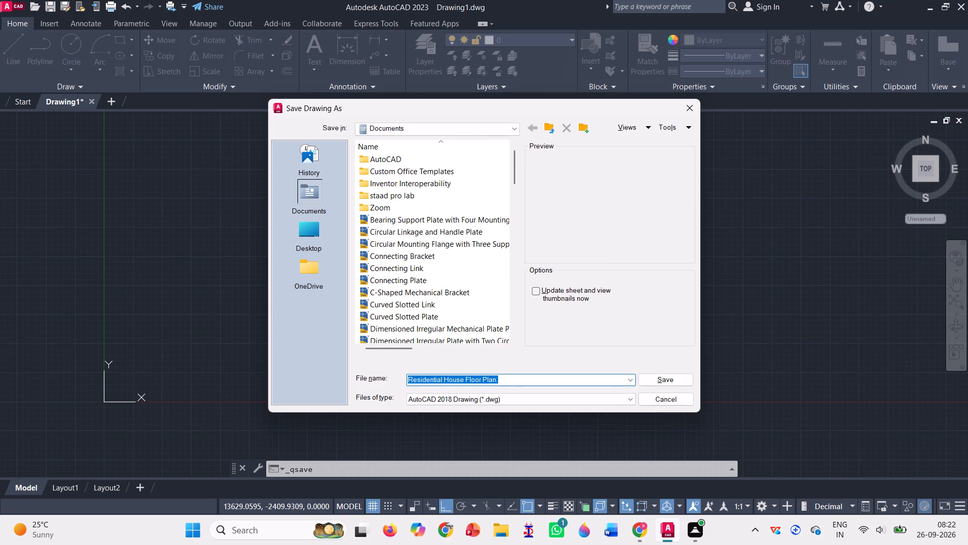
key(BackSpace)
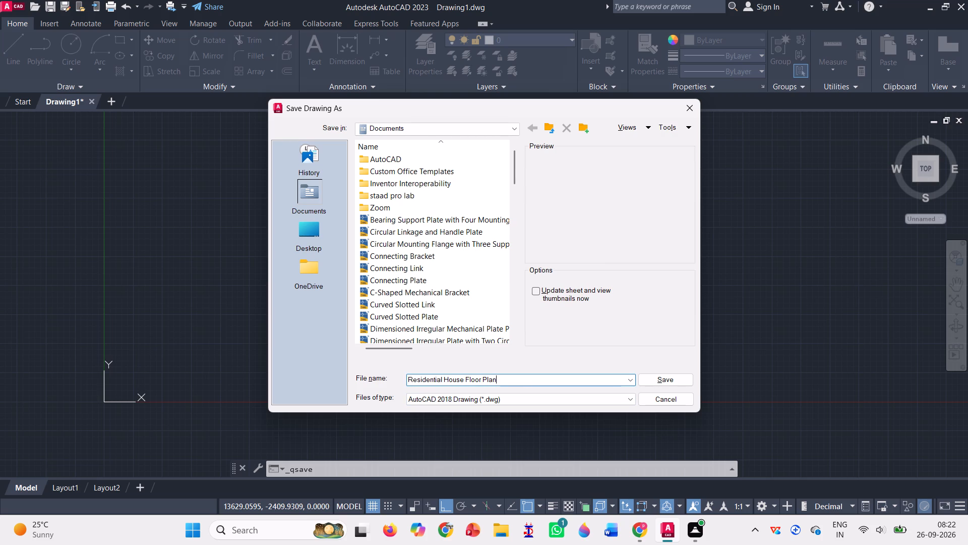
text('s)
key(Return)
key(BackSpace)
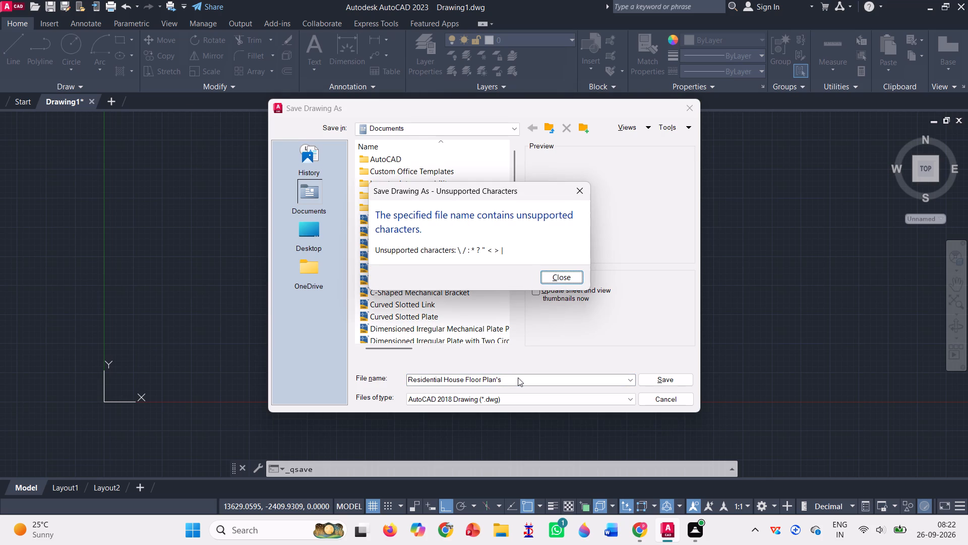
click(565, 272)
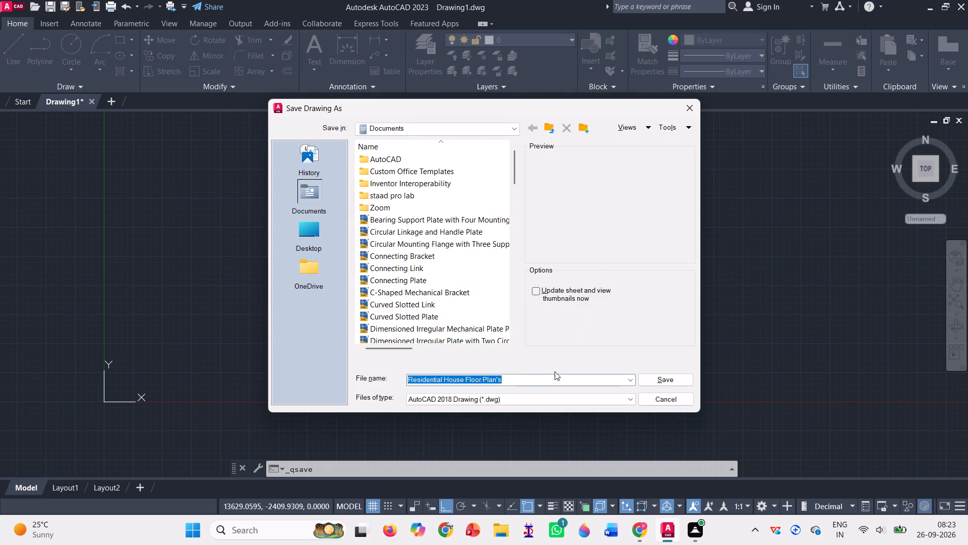
Shorten the file name to "Residential House" and save the drawing in Documents as an AutoCAD 2018 drawing.
click(549, 381)
key(BackSpace)
key(BackSpace)
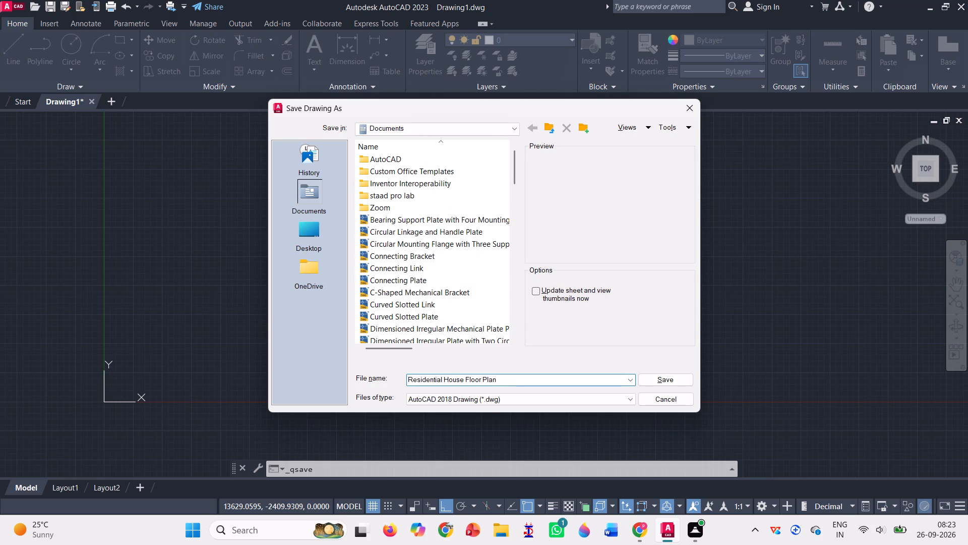
key(BackSpace)
key(BackSpace)
key(BackSpace)
key(BackSpace)
key(BackSpace)
key(BackSpace)
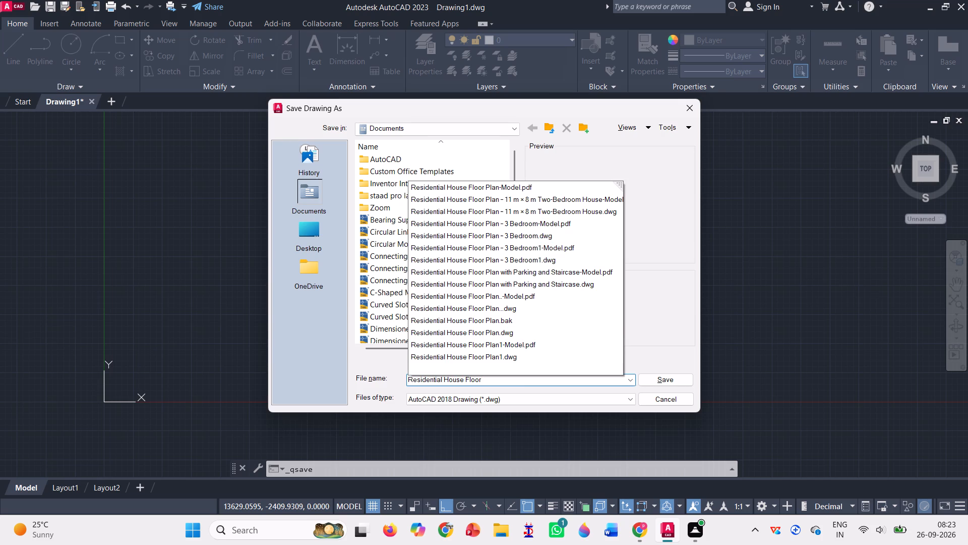
key(BackSpace)
key(BackSpace)
key(BackSpace)
key(BackSpace)
key(BackSpace)
key(BackSpace)
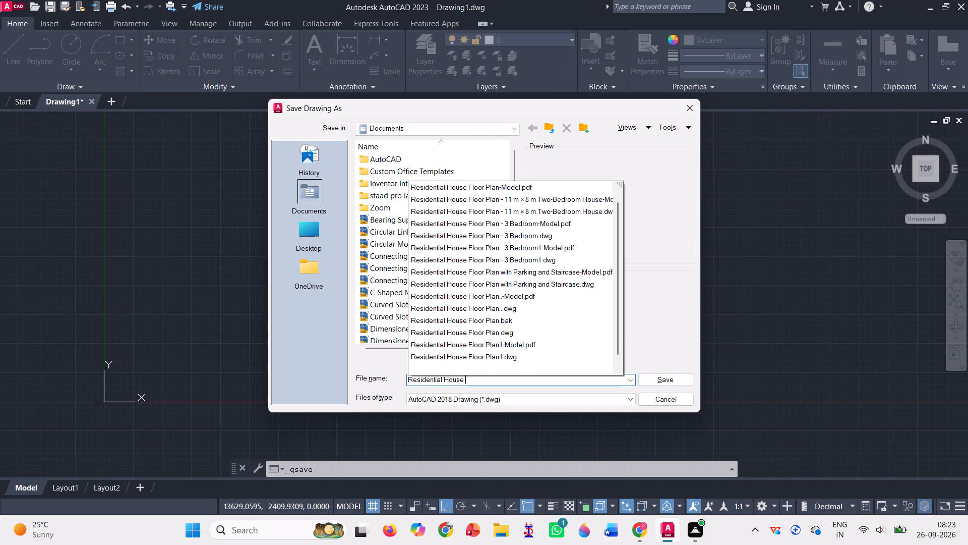
key(Return)
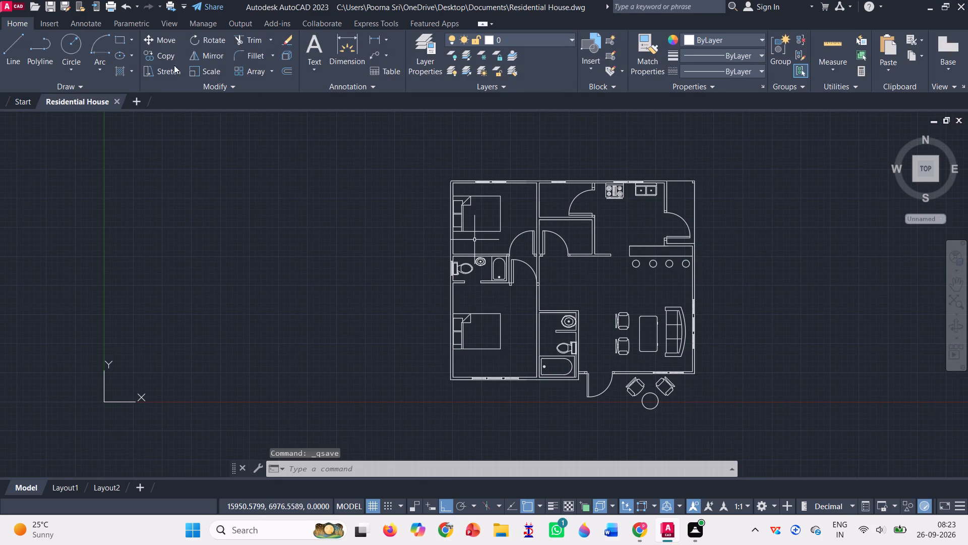
Plot the model to PDF in Documents with AutoCAD PDF (Smallest File).pc3, landscape, applying the settings to the layout and keeping the proposed file name.
click(109, 9)
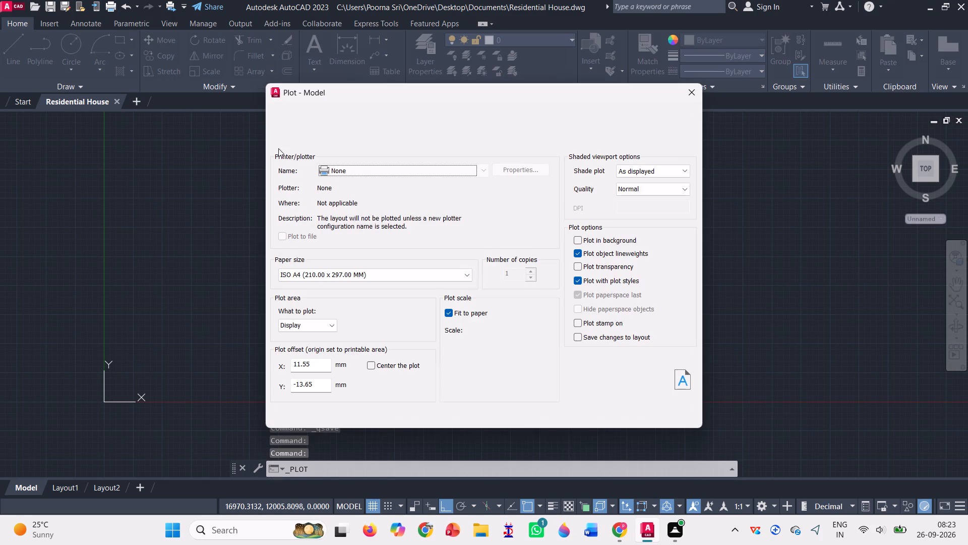
click(487, 169)
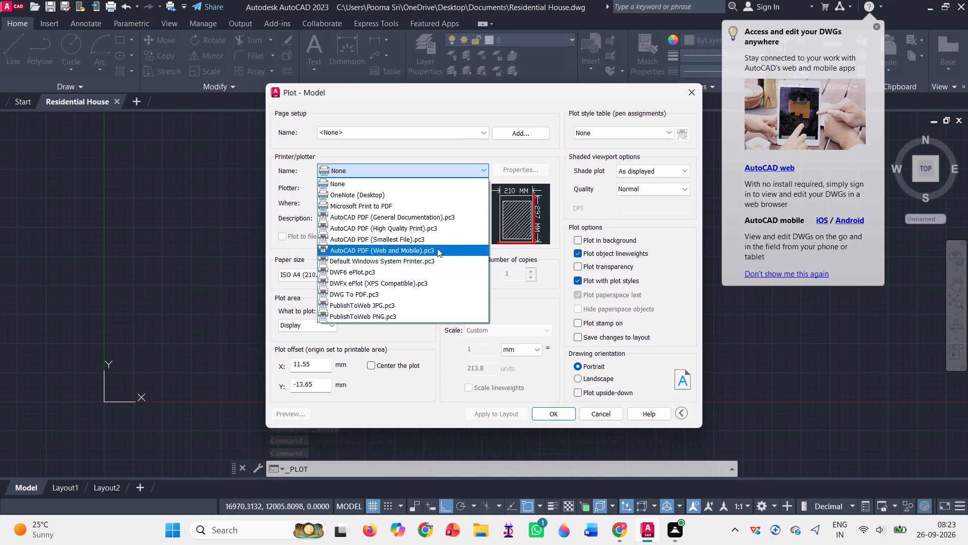
click(441, 242)
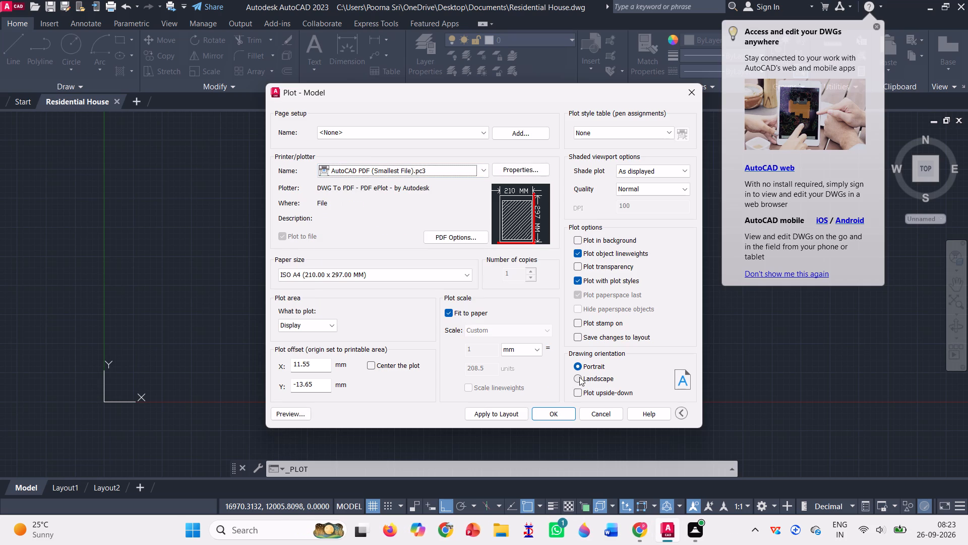
click(579, 377)
click(512, 410)
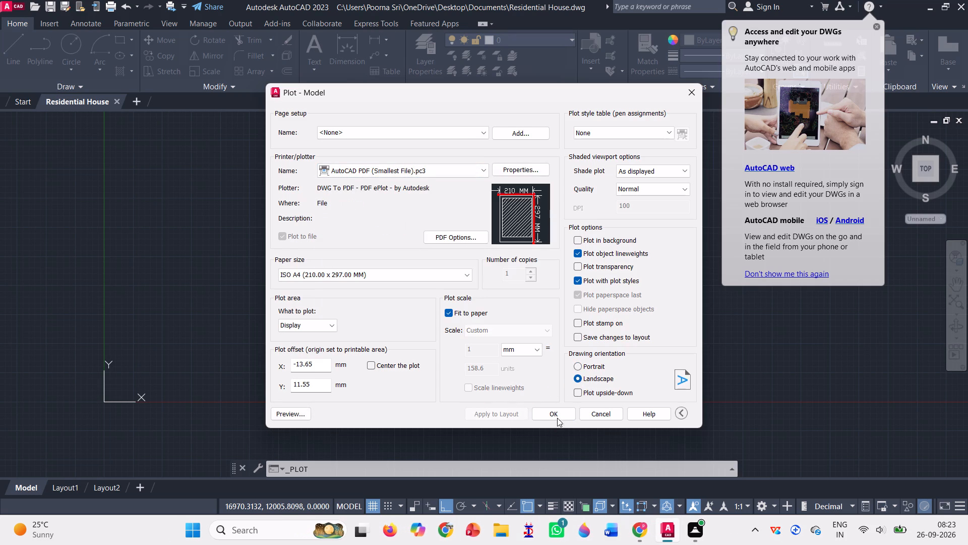
click(556, 413)
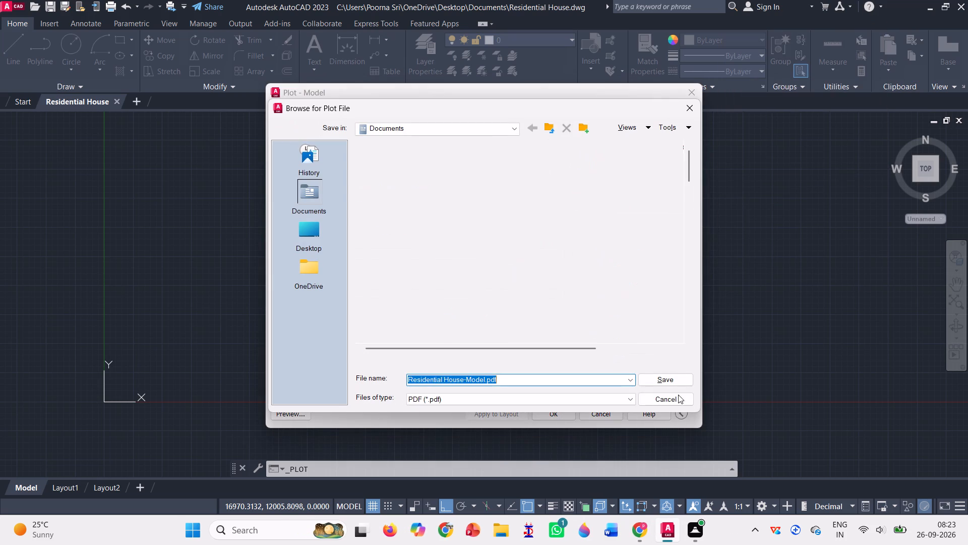
click(665, 385)
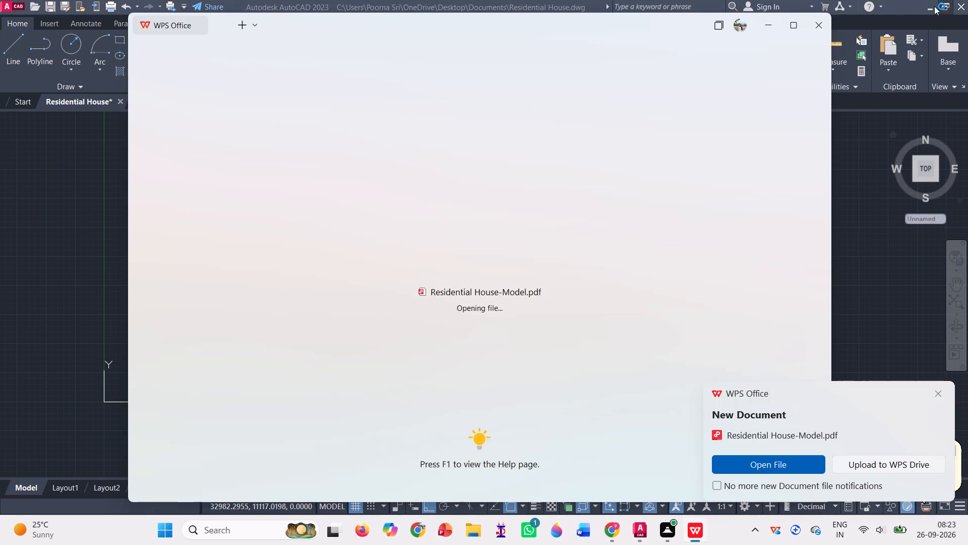
Close the plotted PDF in WPS Office and return to the AutoCAD drawing.
double_click(823, 27)
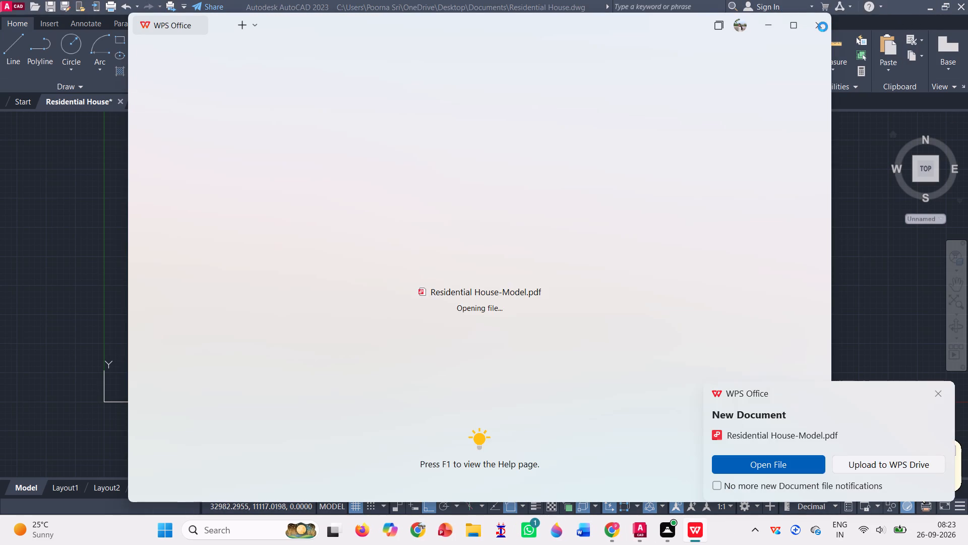
click(823, 23)
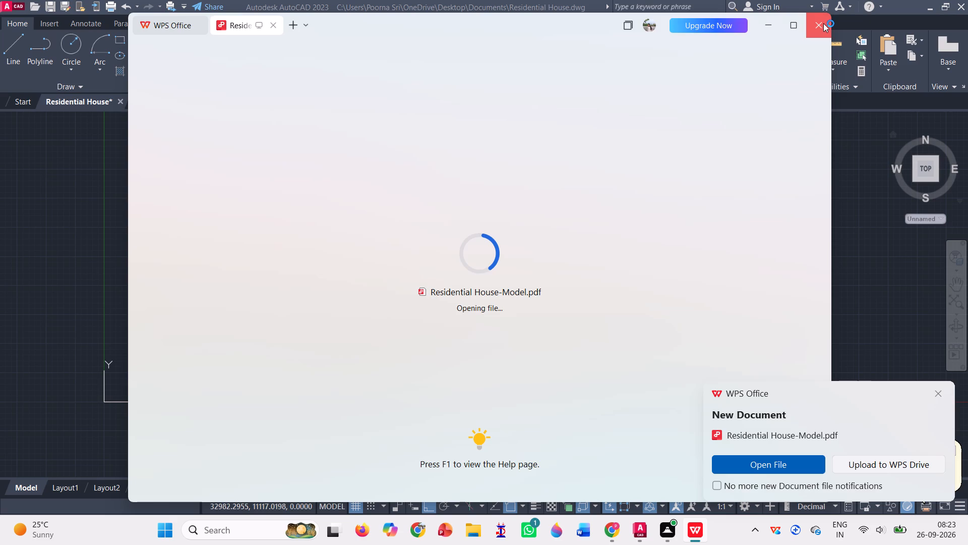
triple_click(820, 27)
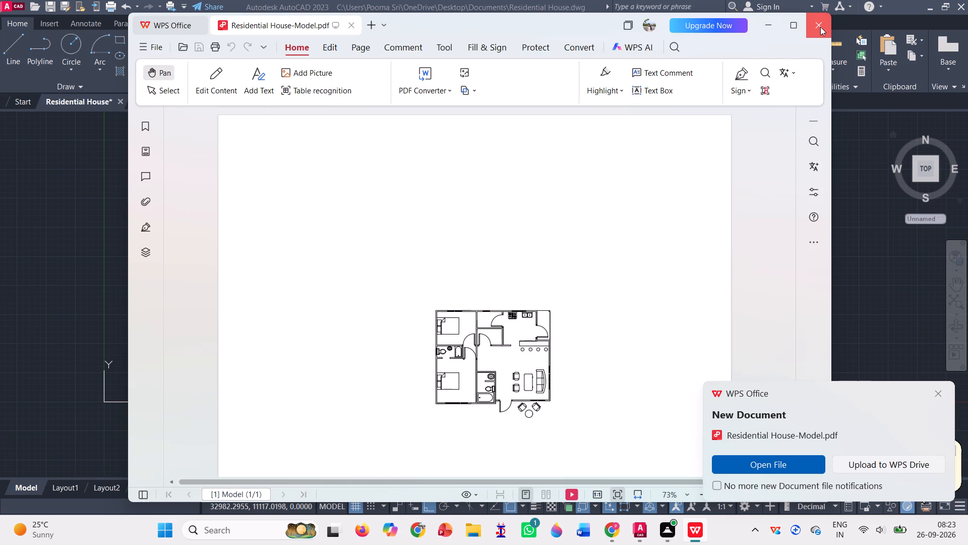
click(820, 27)
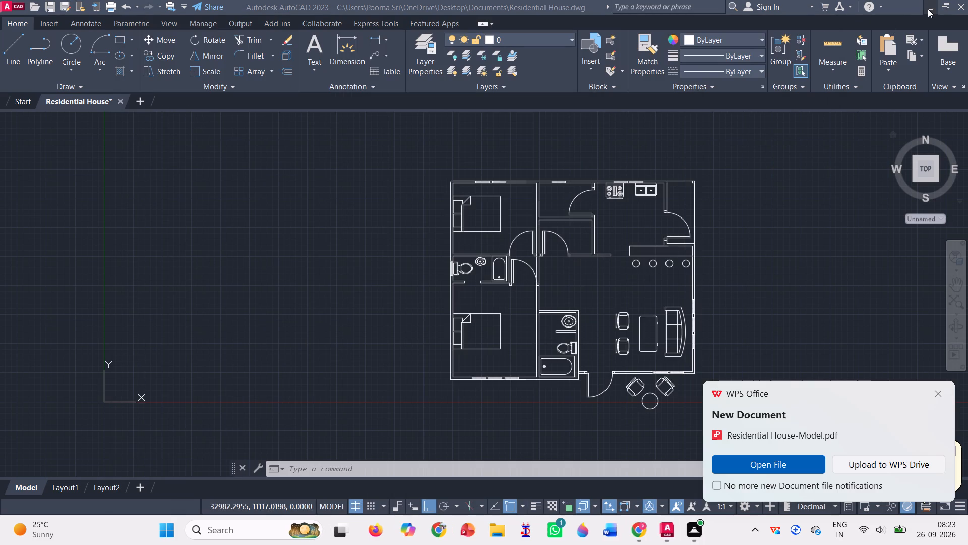